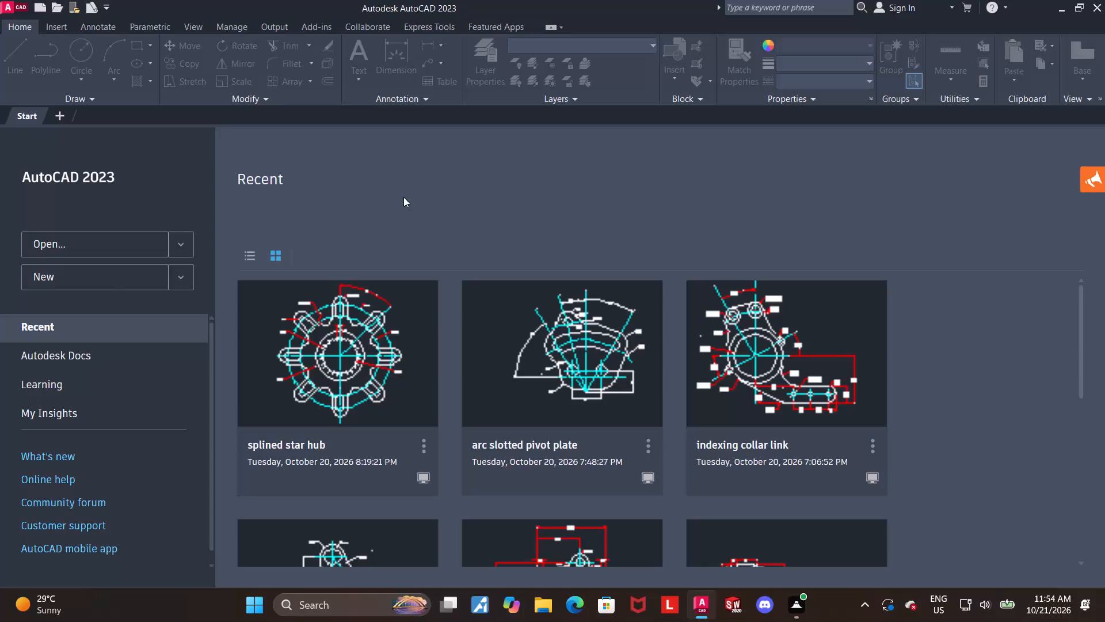
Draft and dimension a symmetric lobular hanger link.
Start a new blank drawing.
click(132, 270)
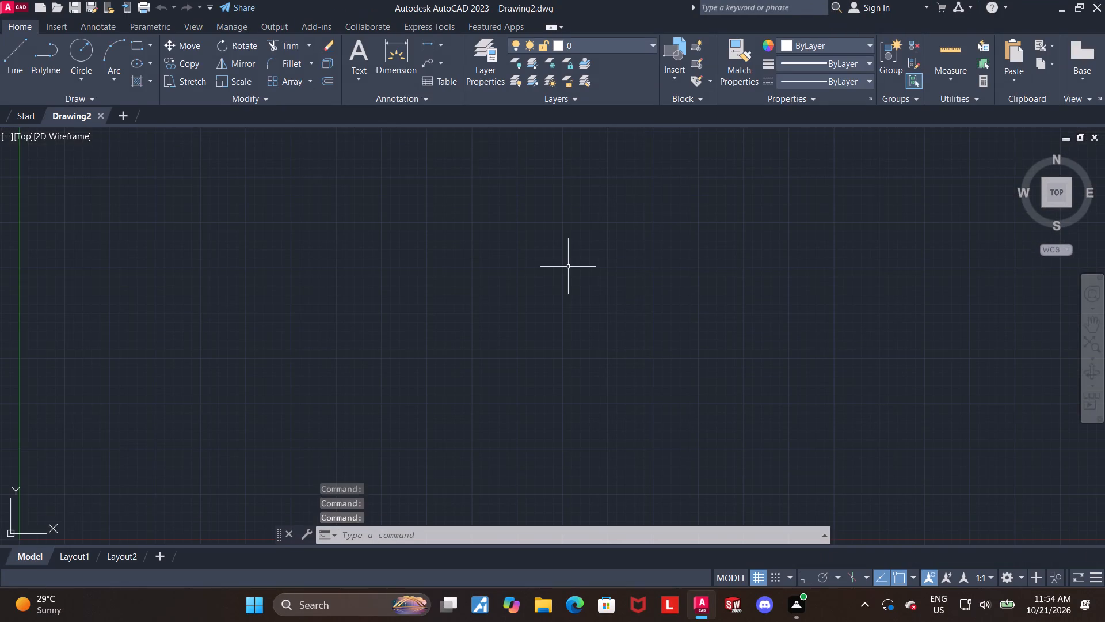
Turn on command logging for the drawing with LOGFILEON.
text(logfile)
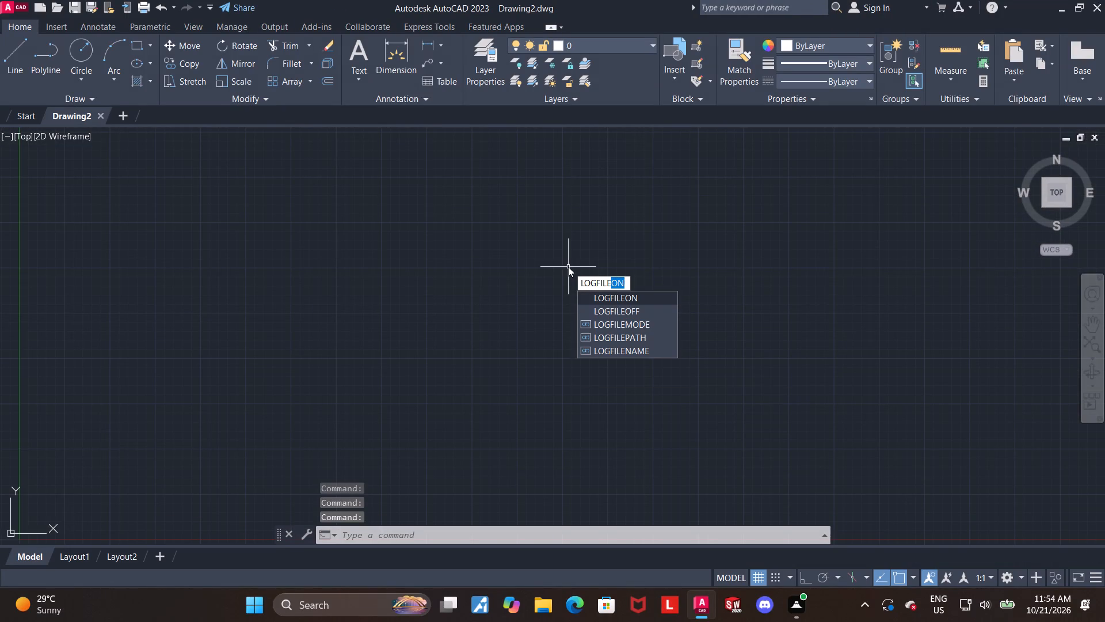
click(607, 297)
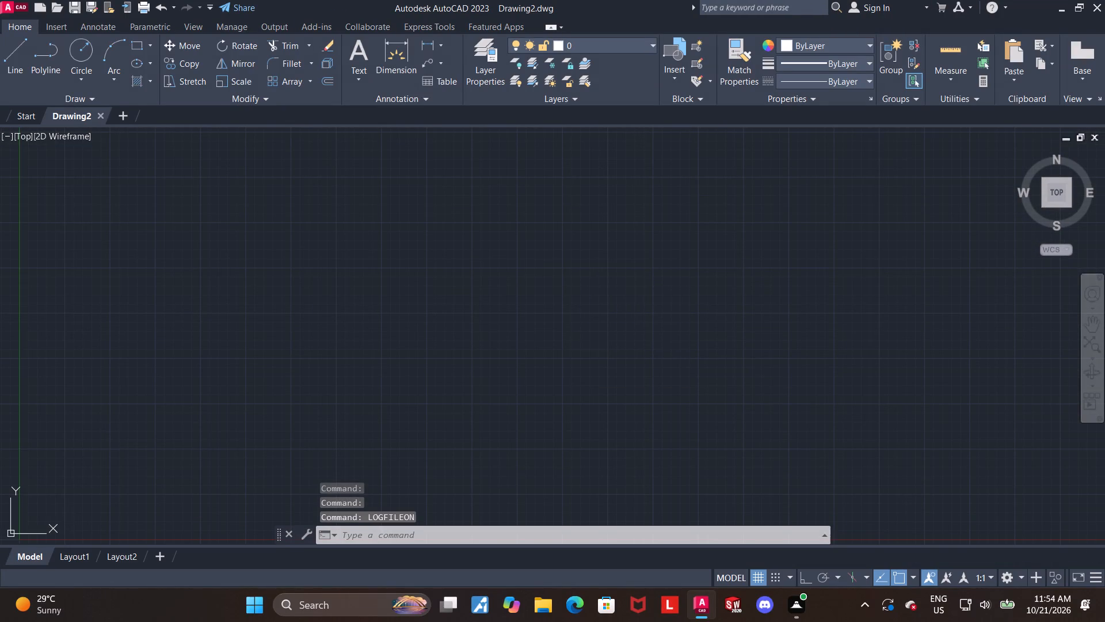
key(Return)
key(Return)
Set the drawing limits from 0,0 to 100,100.
text(limits)
key(Return)
text(0,0)
key(Return)
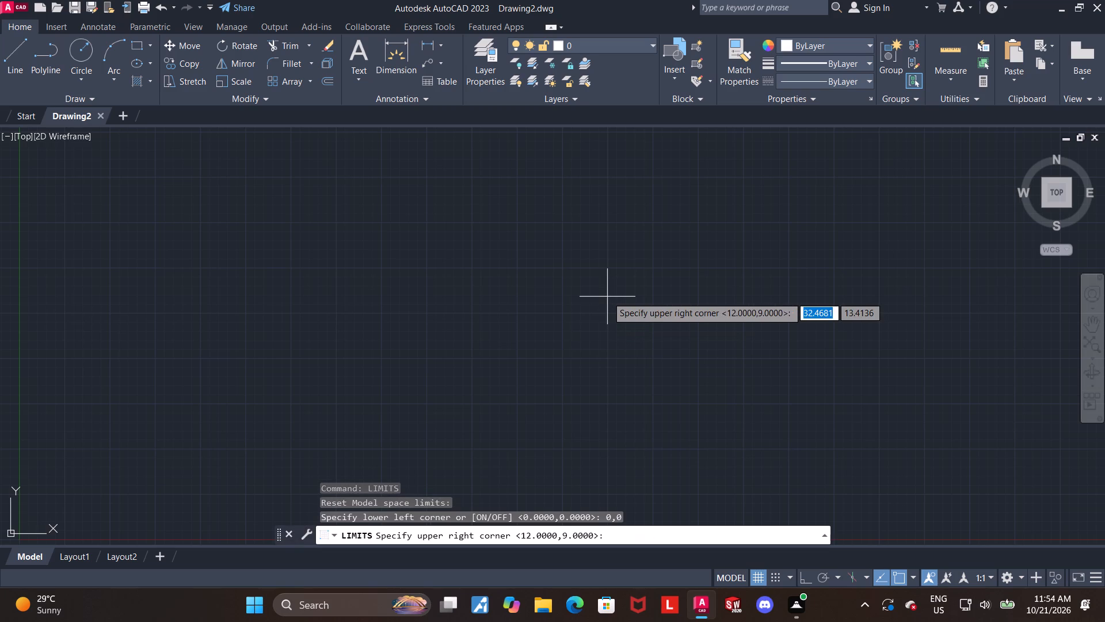
text(100,100)
key(Return)
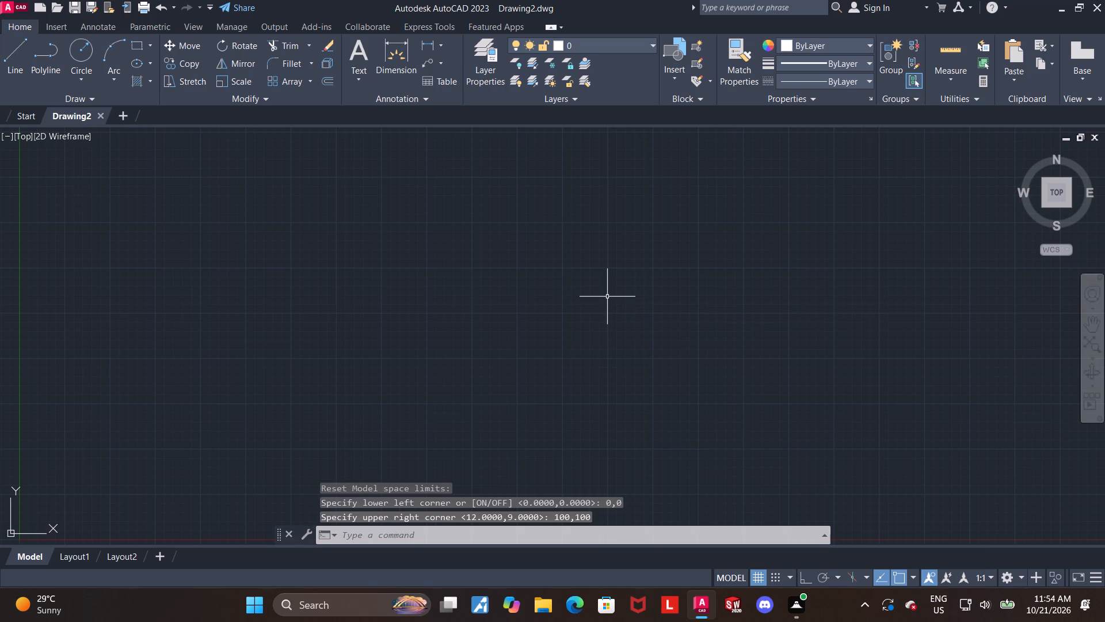
Draw a circle with a diameter of 120, placed freehand above and to the right of the origin.
scroll(605, 304, down, 3)
middle_drag(749, 321, 363, 435)
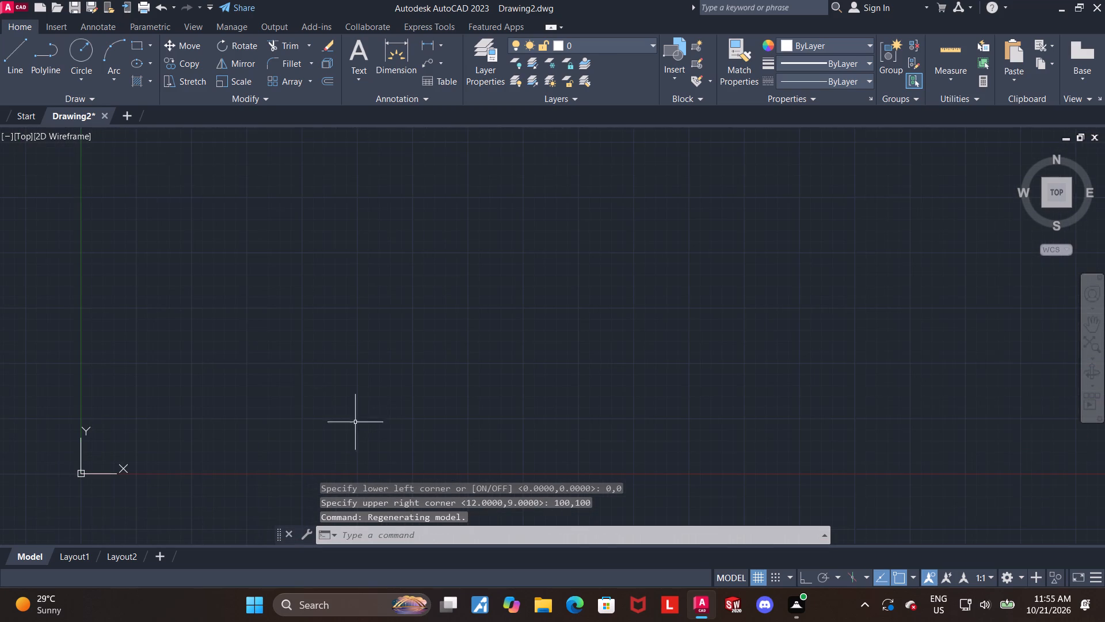
click(79, 53)
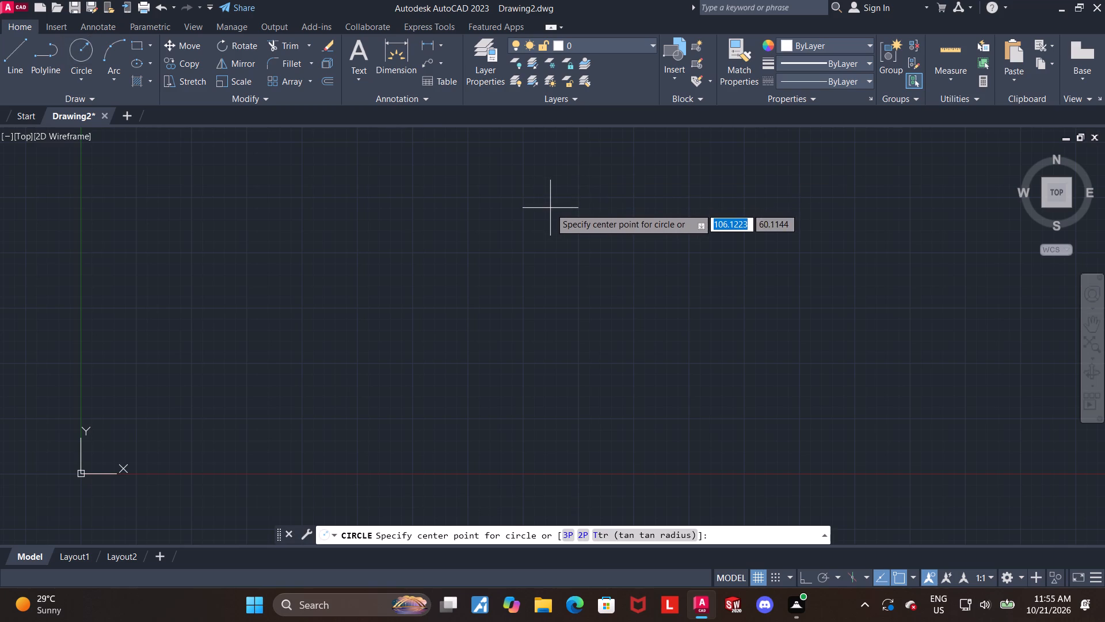
click(550, 208)
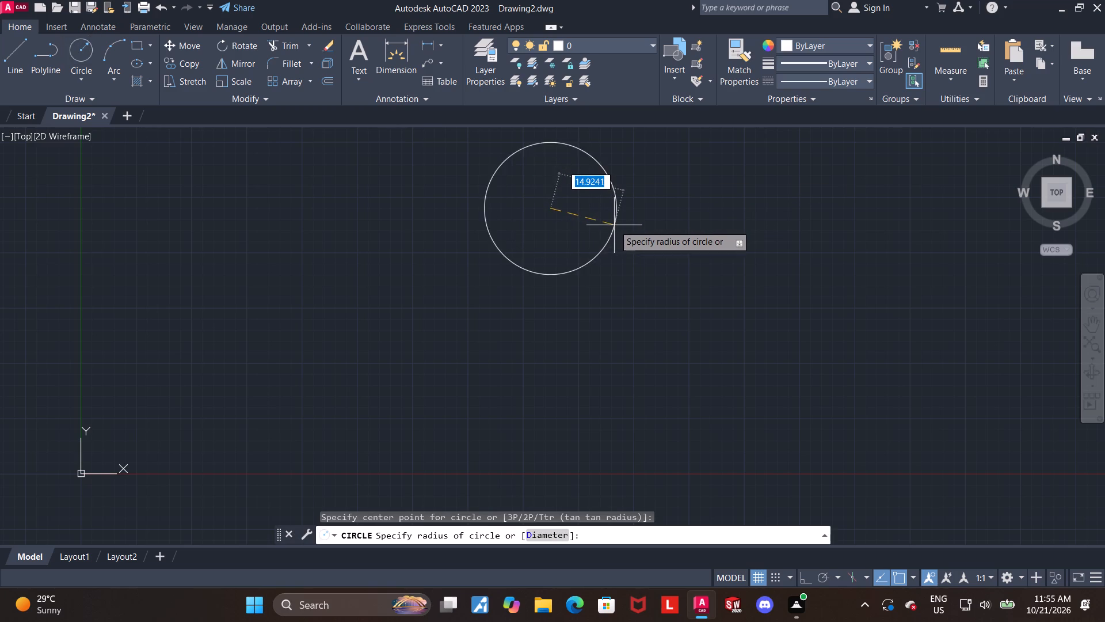
key(d)
key(Return)
text(120)
key(Return)
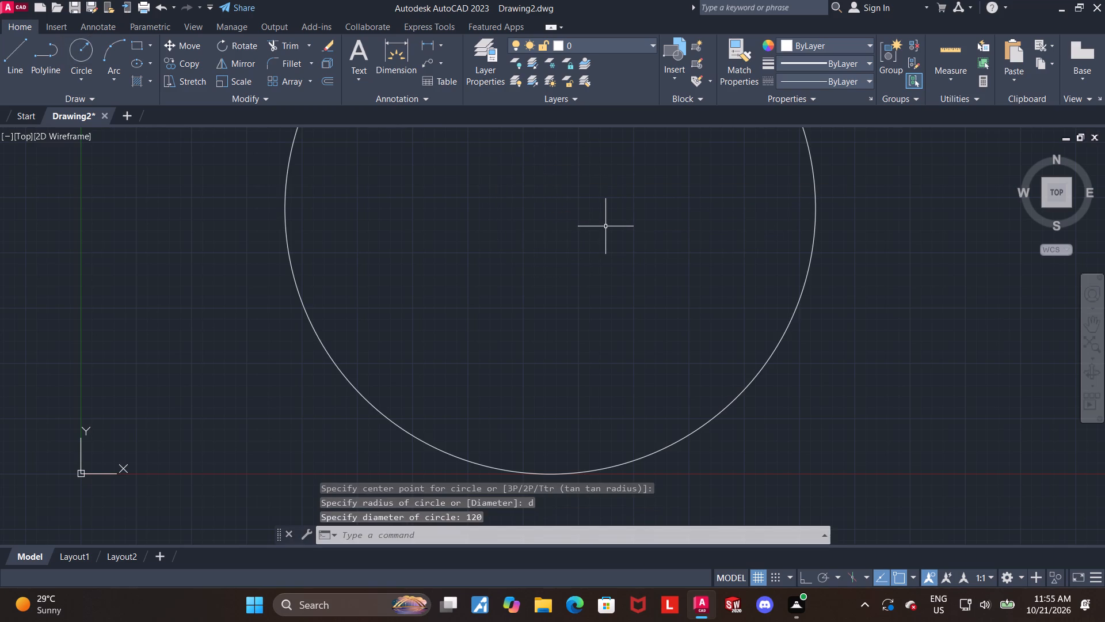
Move the 120-diameter circle by its centre farther from the origin, to about 317,163.
scroll(584, 276, down, 1)
scroll(672, 271, down, 1)
middle_drag(704, 281, 487, 412)
scroll(452, 413, down, 1)
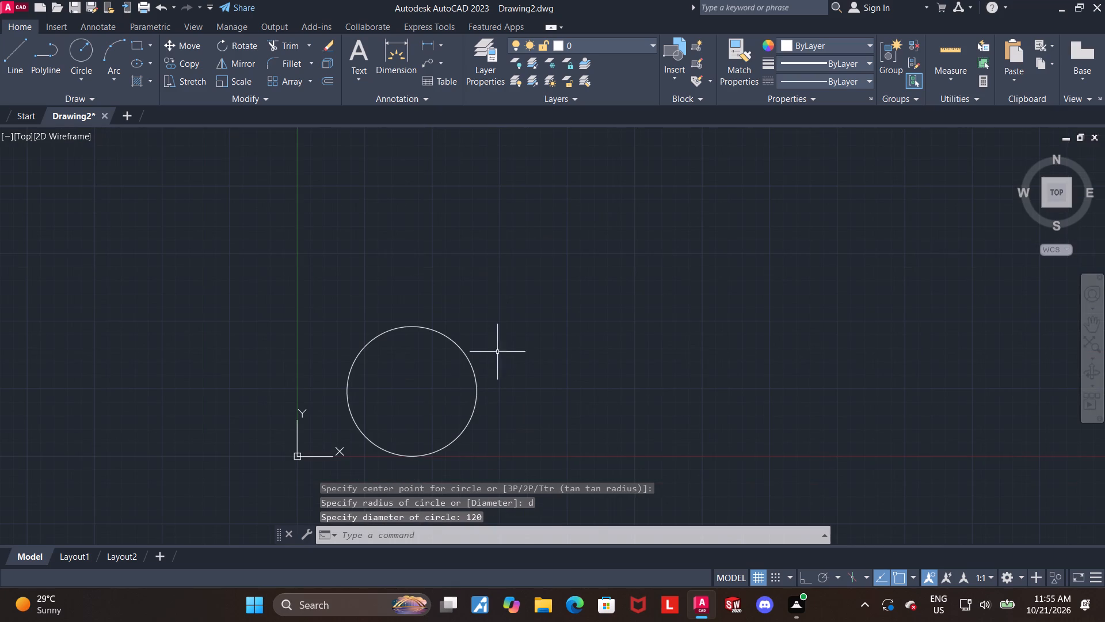
click(506, 340)
click(437, 376)
click(414, 394)
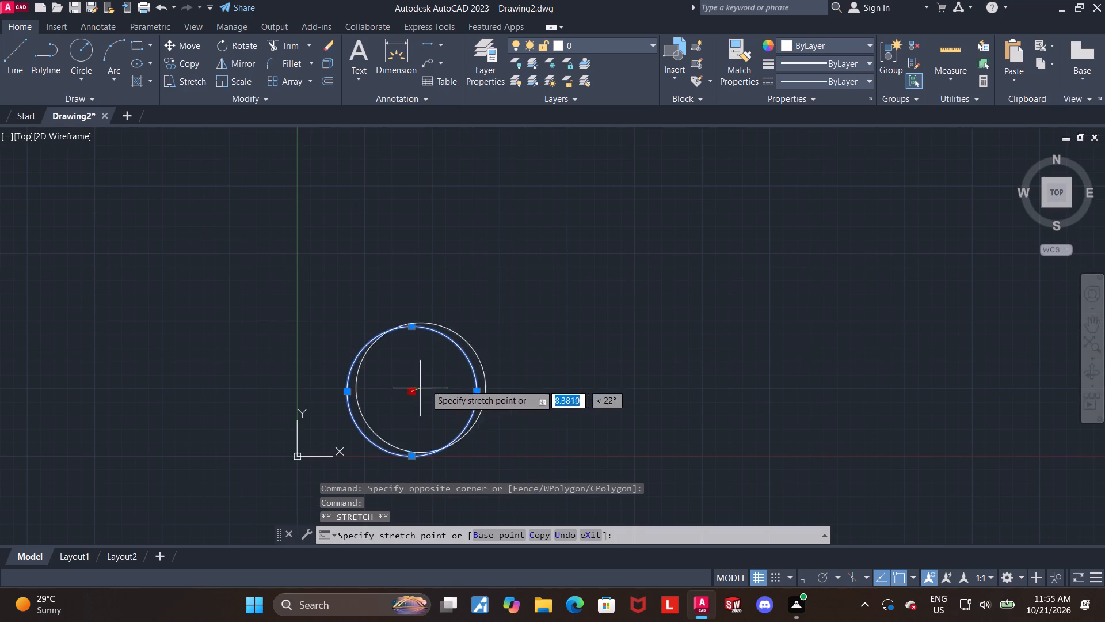
click(640, 280)
middle_drag(845, 303, 804, 323)
key(Escape)
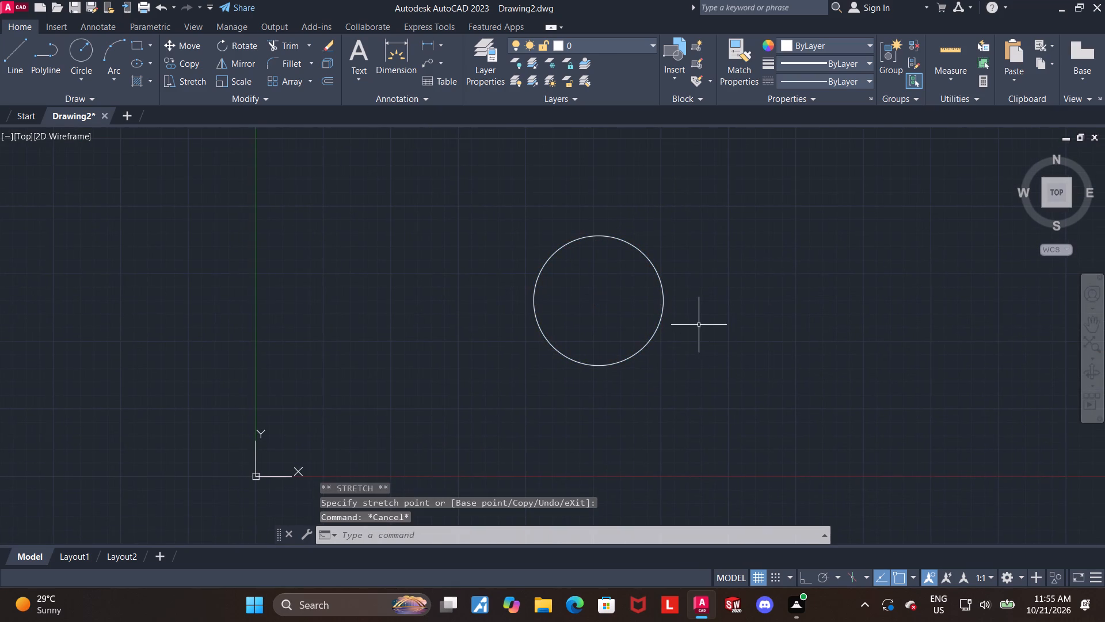
With Ortho on, draw a horizontal line 75 long from the circle's centre to the right.
click(20, 50)
scroll(576, 298, up, 1)
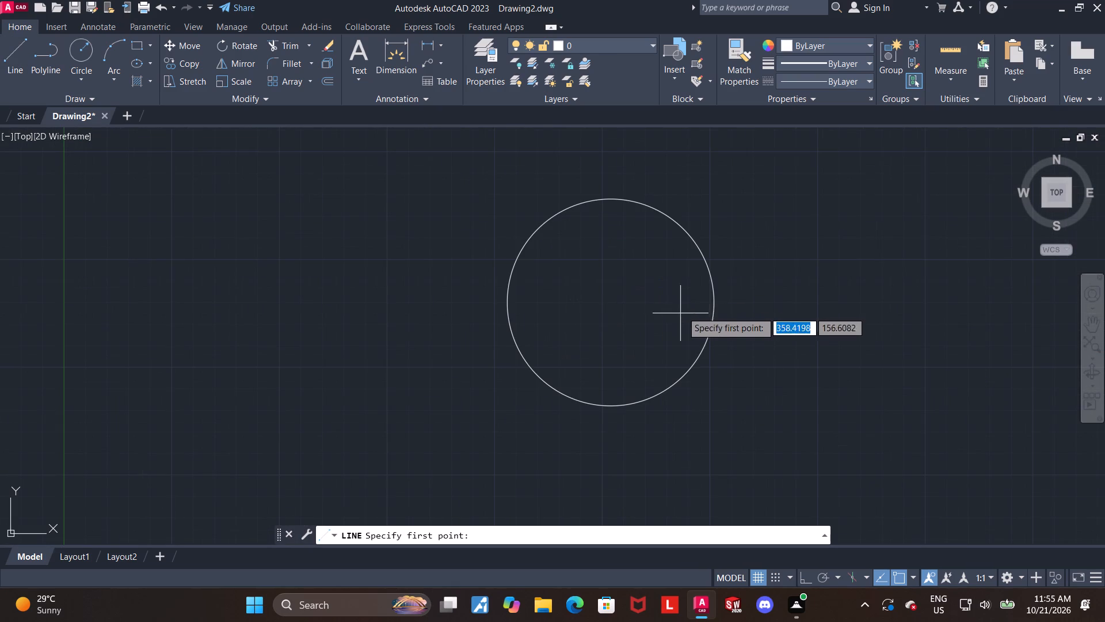
click(613, 302)
key(F8)
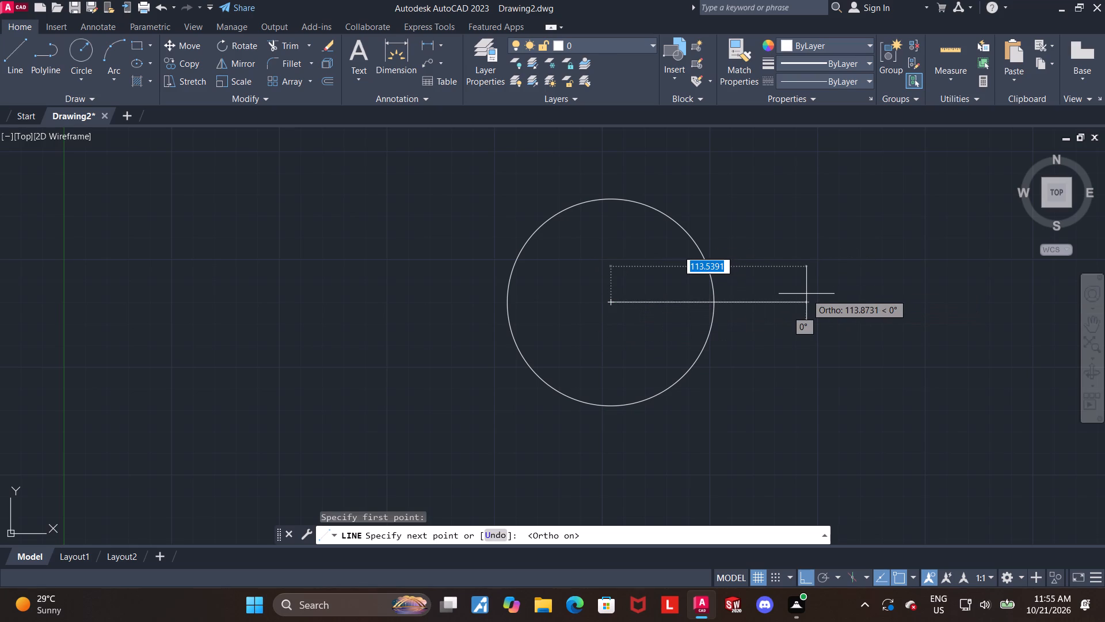
text(75)
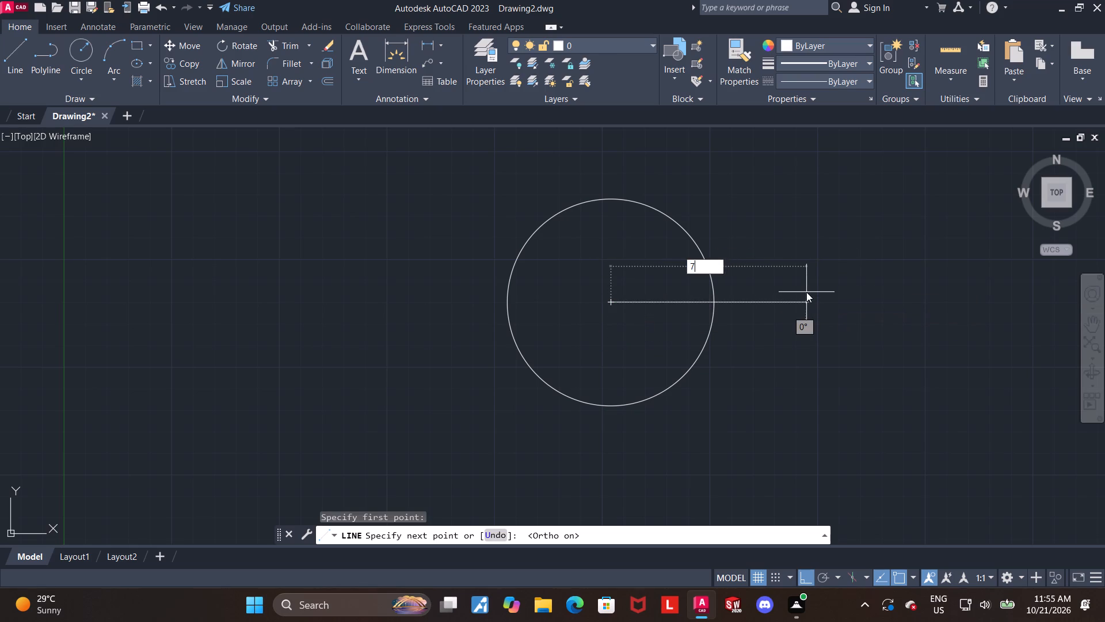
key(Return)
key(Escape)
Draw a horizontal line 75 long from the circle's centre to the left.
click(11, 44)
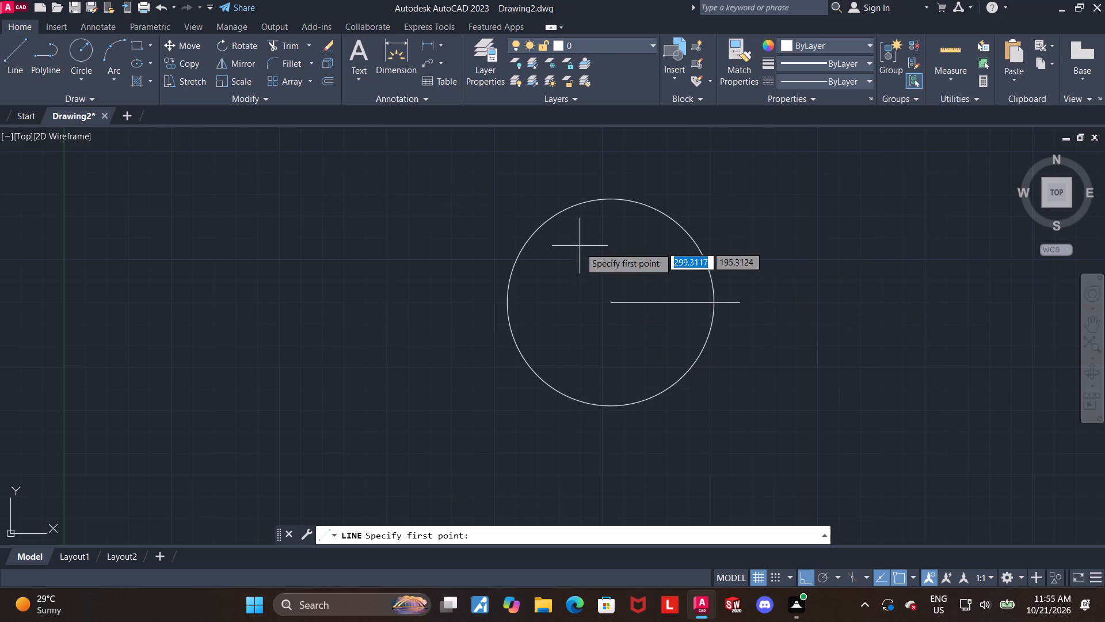
click(612, 303)
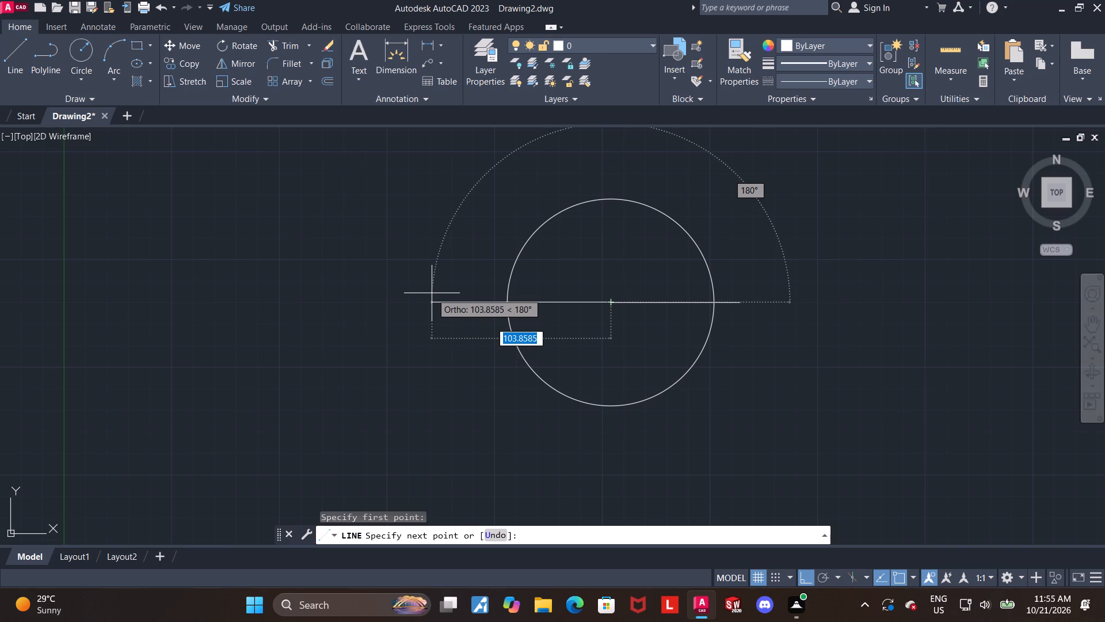
text(75)
key(Return)
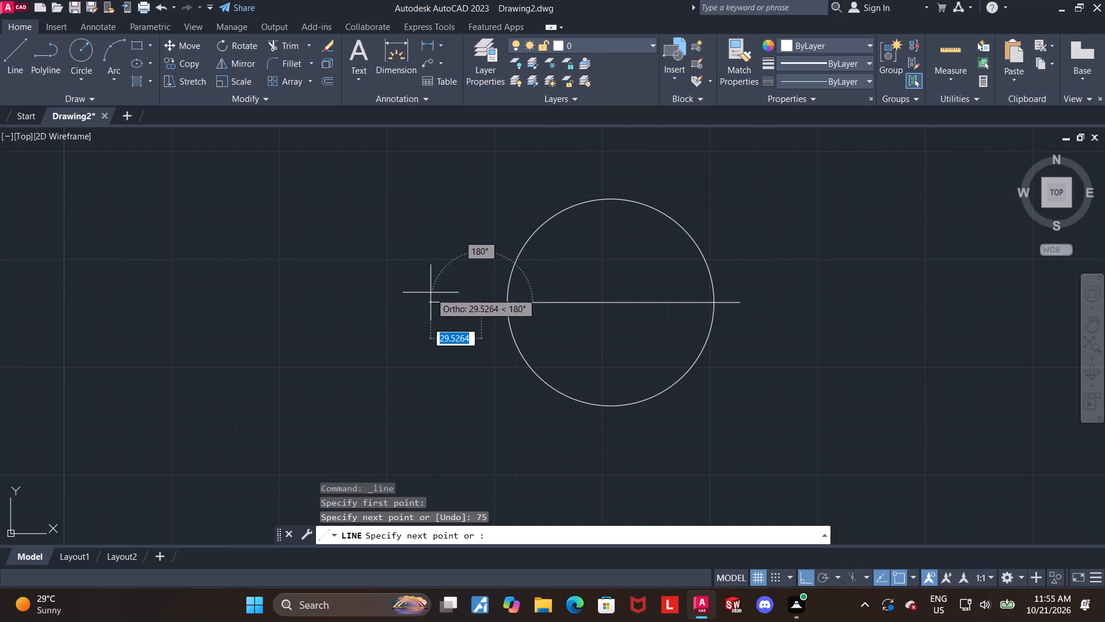
key(Escape)
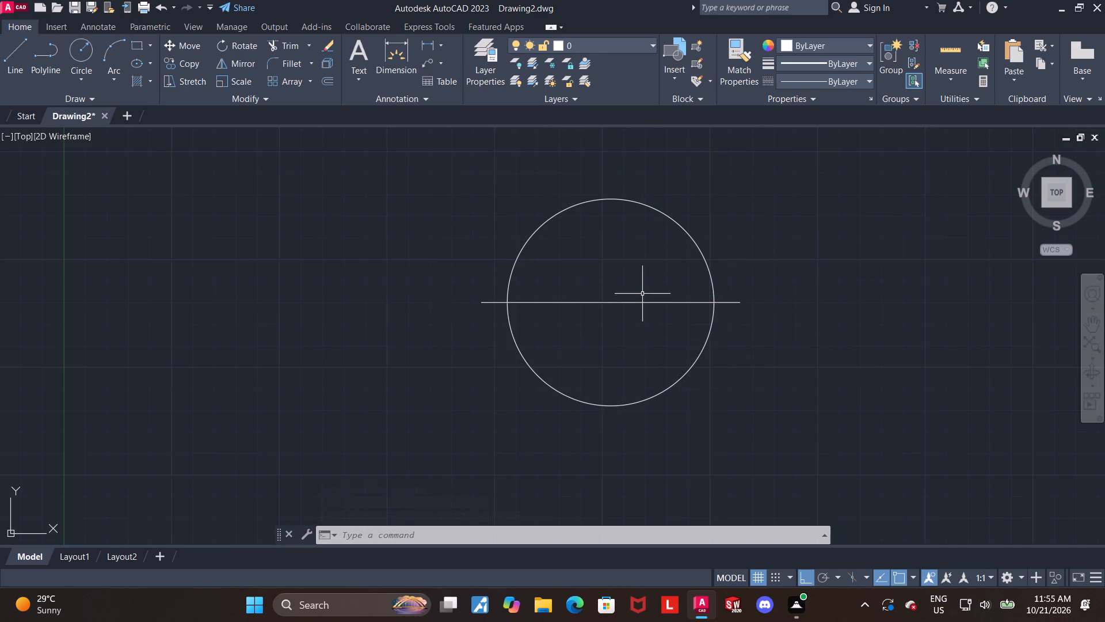
Draw a circle of radius 16 centred on the right end of the horizontal centre line.
click(82, 48)
click(739, 303)
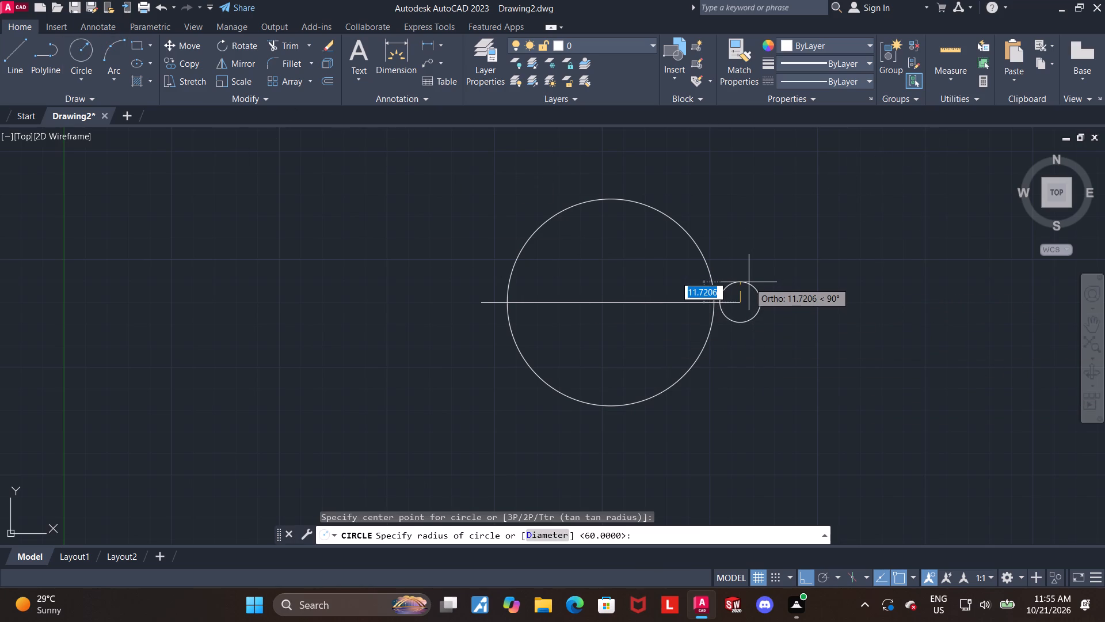
text(16)
key(Return)
key(Escape)
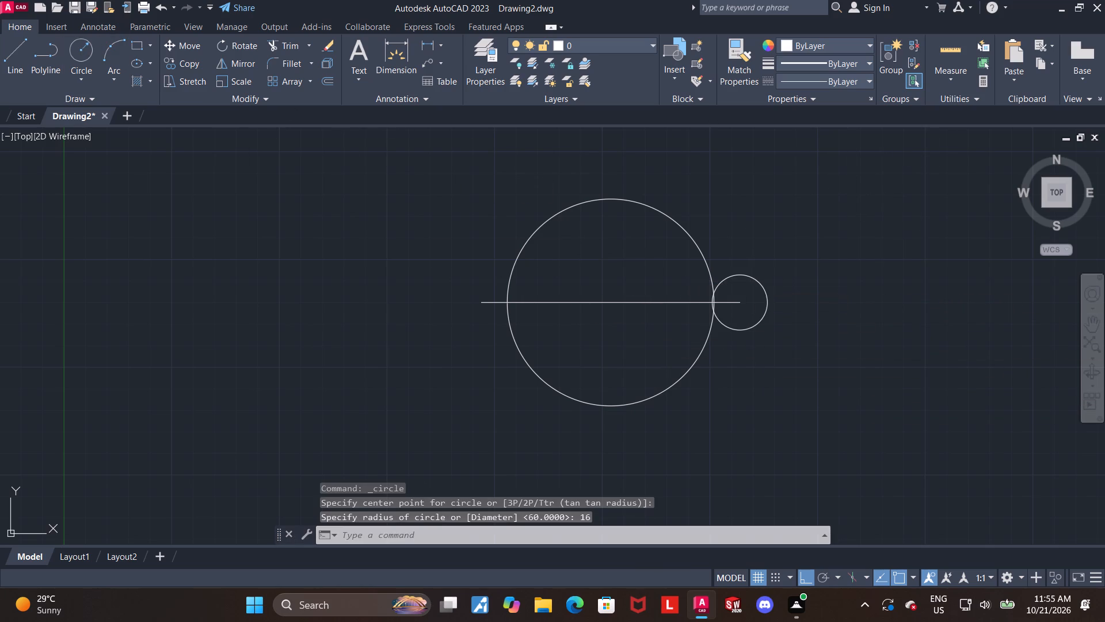
key(Escape)
Draw a circle of radius 16 centred on the left end of the horizontal centre line.
click(81, 56)
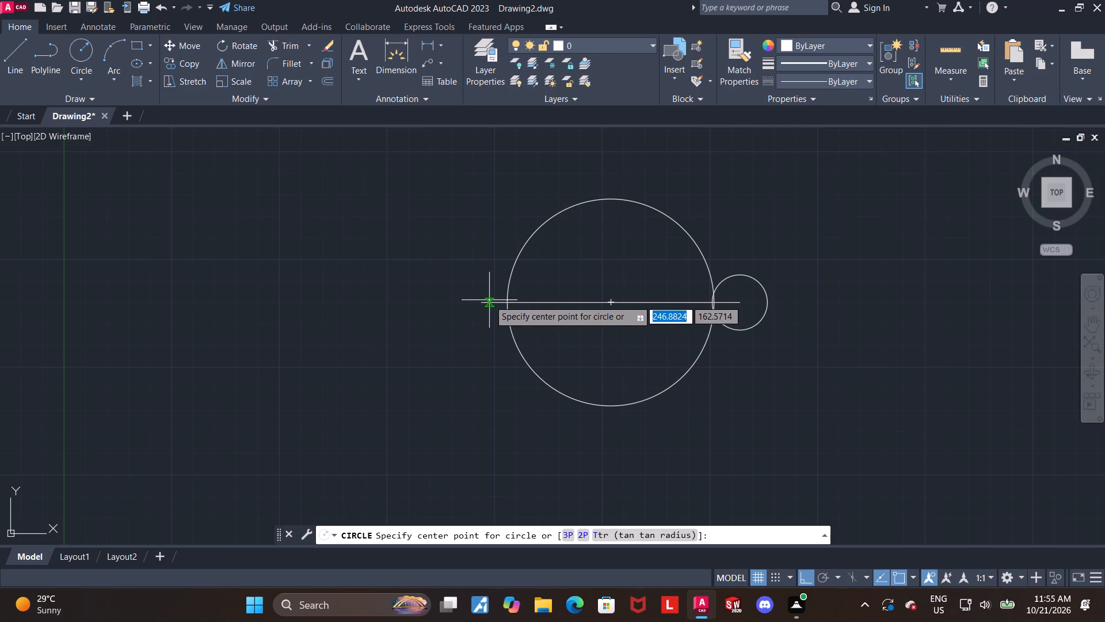
click(484, 300)
text(16)
key(Return)
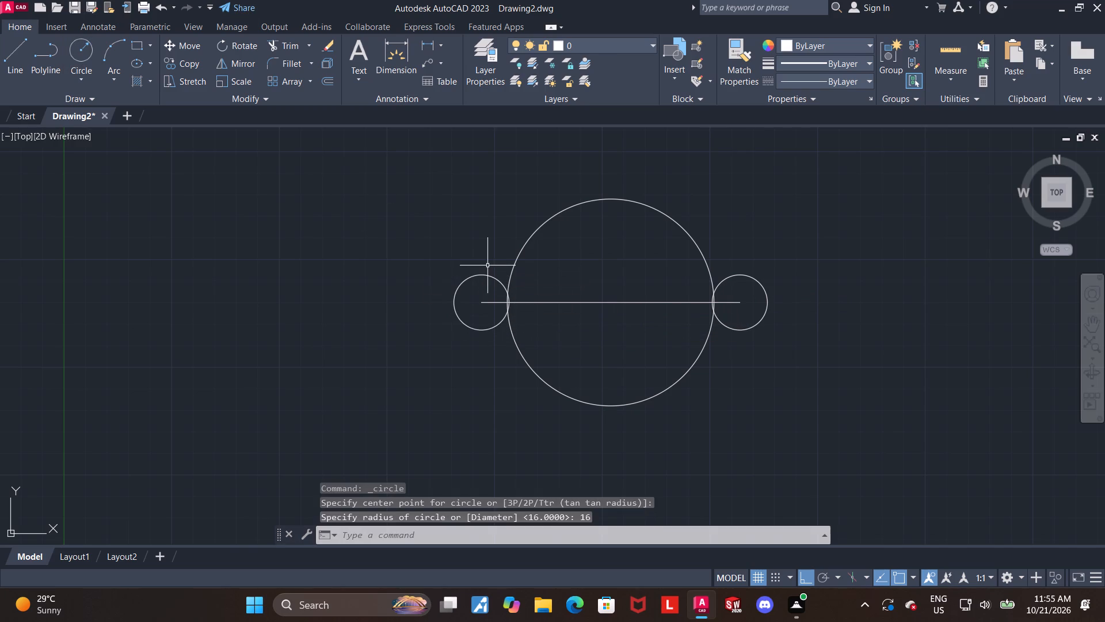
key(Escape)
Draw horizontal lines about 27 to 28 long from the left small circle's bottom and top quadrants into the large circle.
scroll(565, 315, up, 1)
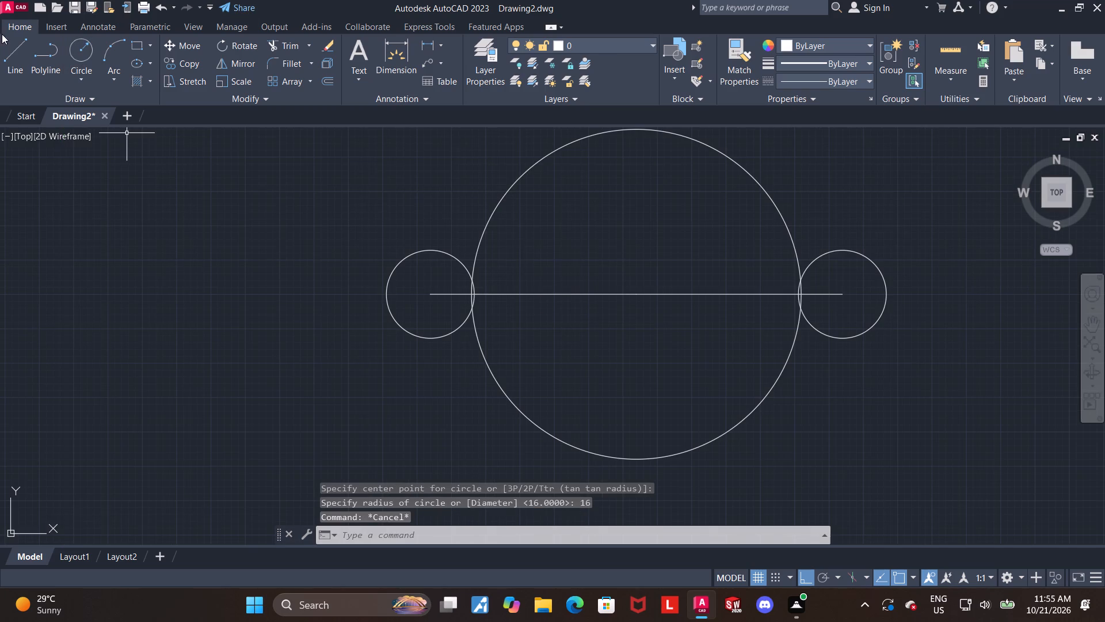
click(23, 48)
click(429, 339)
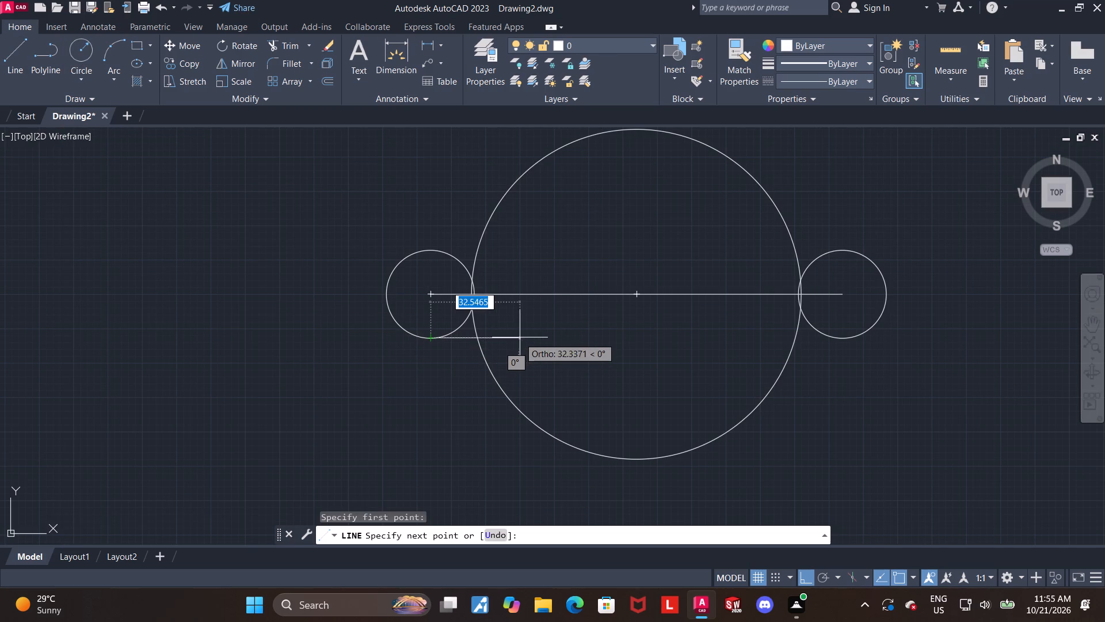
click(508, 323)
key(Escape)
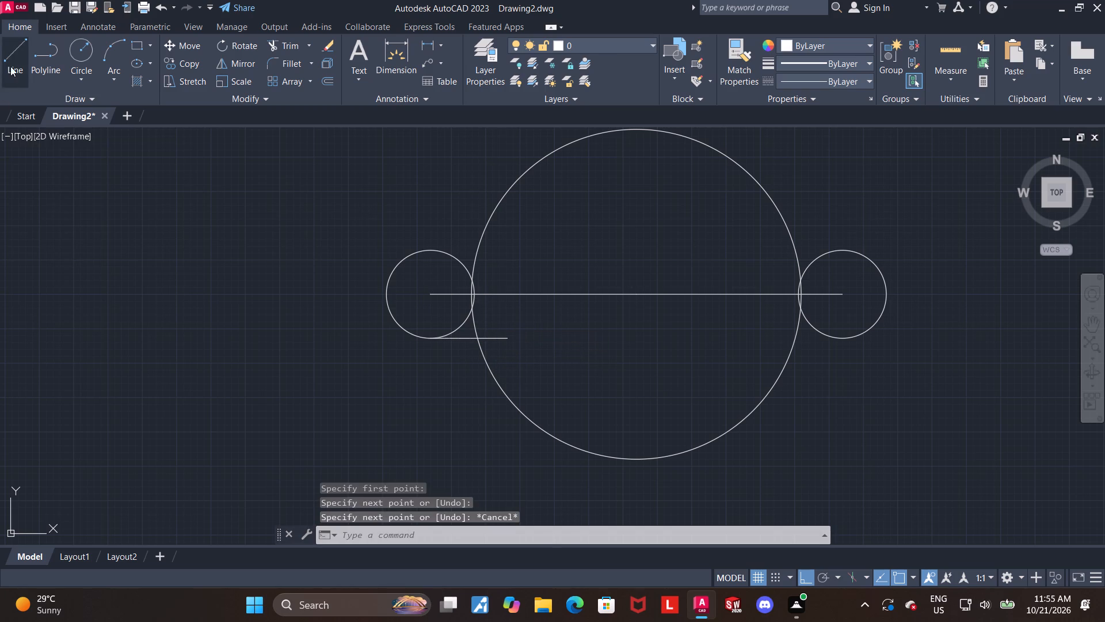
click(17, 62)
click(431, 251)
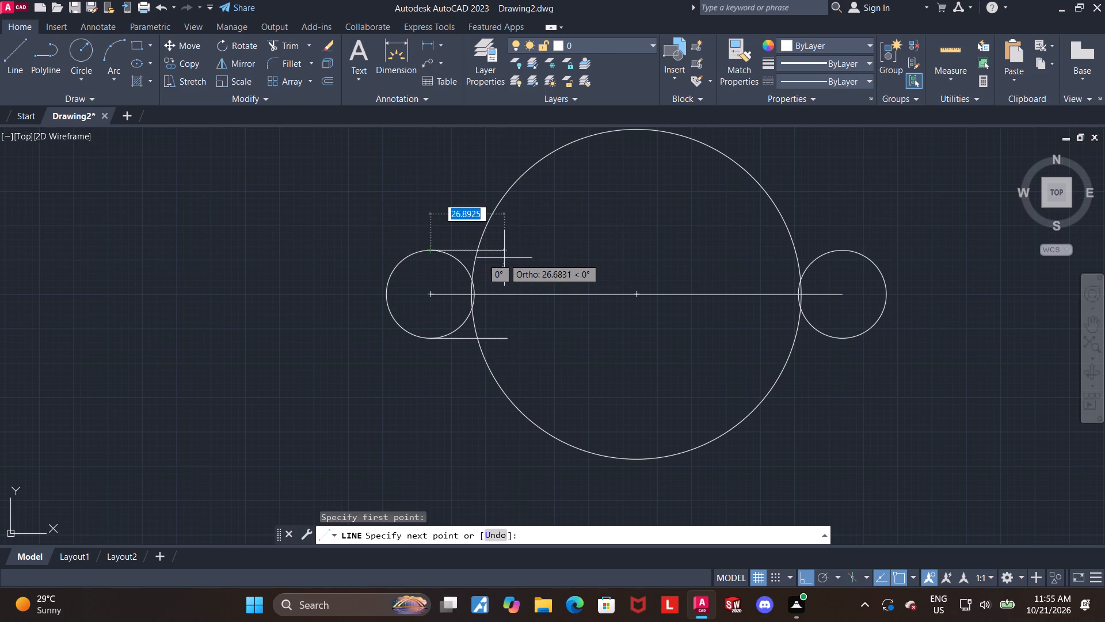
click(504, 258)
key(Escape)
key(Escape)
Trim the left small circle's inner arc, the line ends inside the large circle and the large circle's arc between the lines.
click(282, 43)
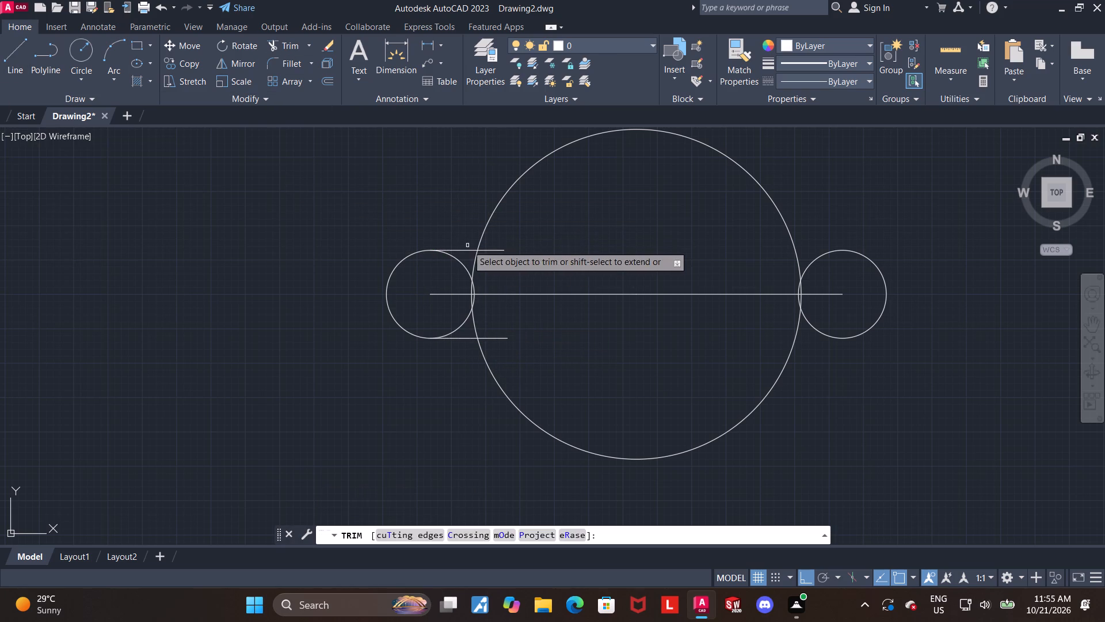
drag(491, 271, 449, 276)
drag(502, 263, 500, 249)
drag(497, 322, 483, 320)
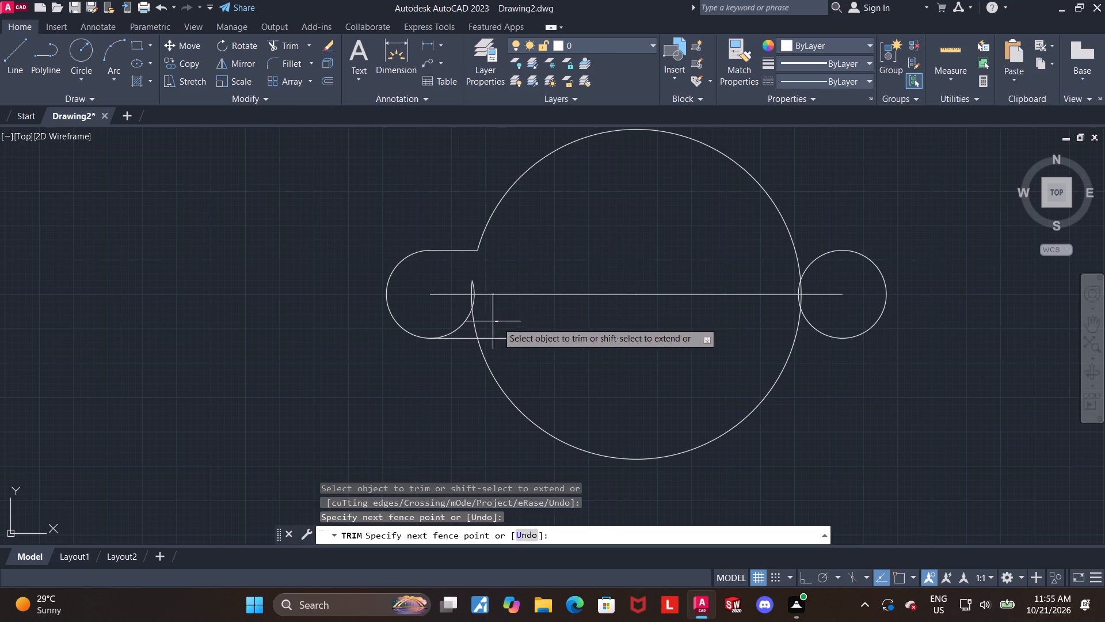
drag(483, 320, 441, 314)
drag(490, 326, 499, 355)
drag(478, 302, 464, 301)
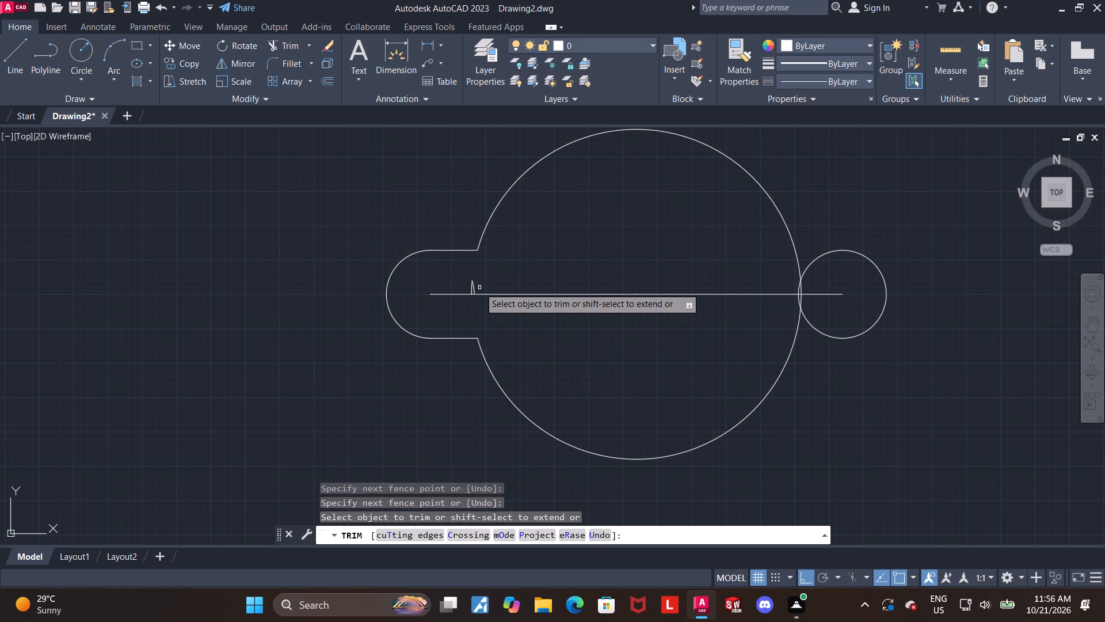
drag(479, 287, 456, 285)
key(Escape)
key(Escape)
Draw horizontal lines about 28 long from the right small circle's bottom and top quadrants into the large circle.
click(7, 51)
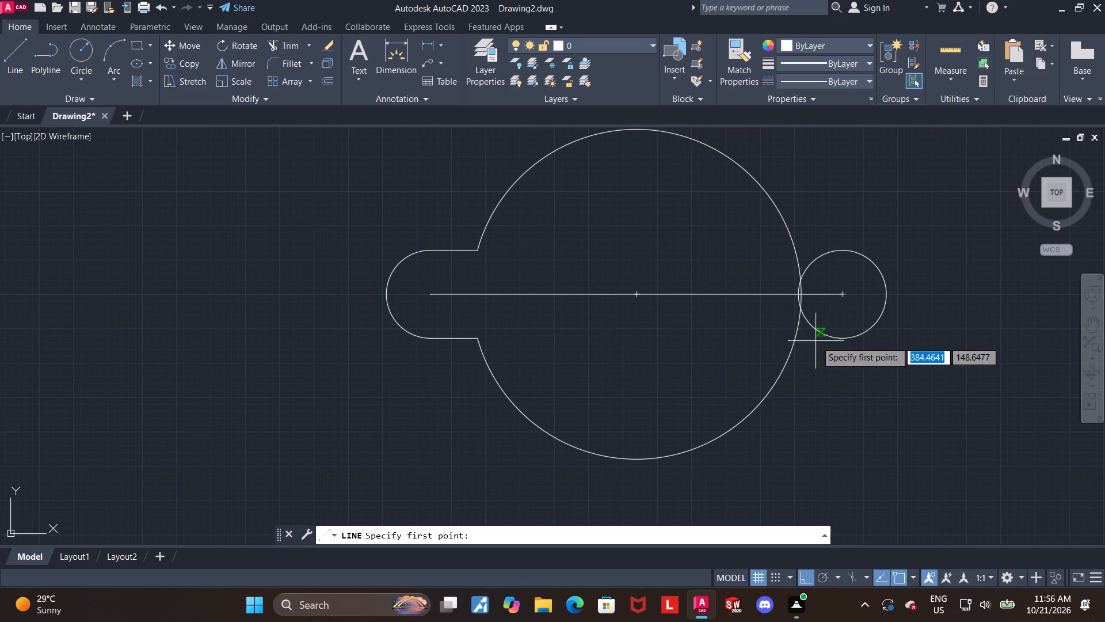
click(840, 338)
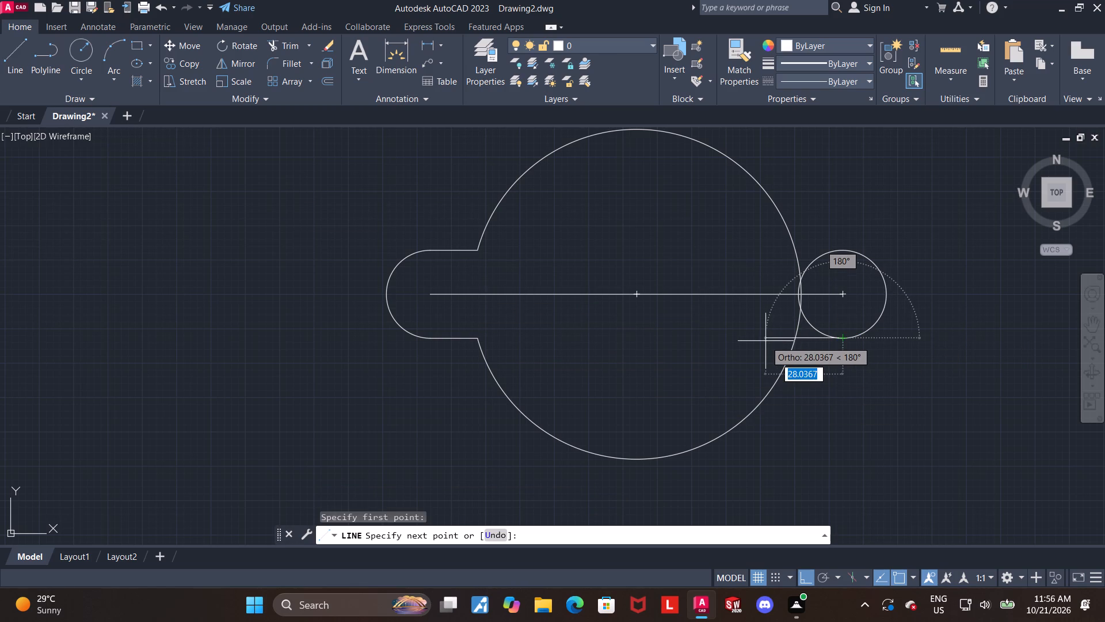
click(765, 341)
key(Escape)
key(Escape)
click(13, 41)
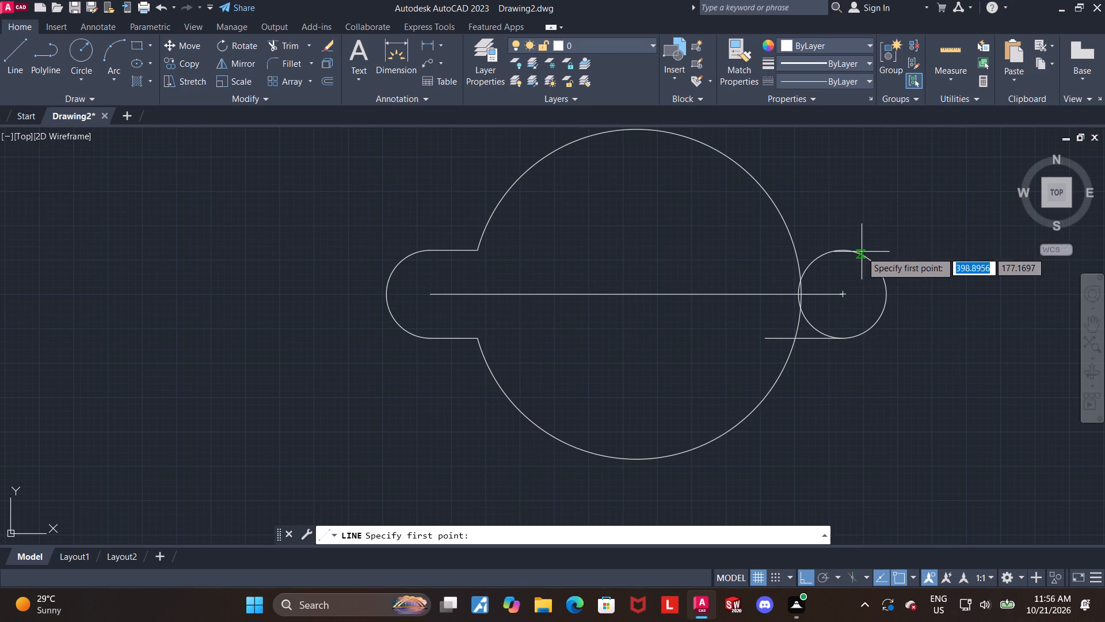
click(843, 249)
click(763, 252)
key(Escape)
key(Escape)
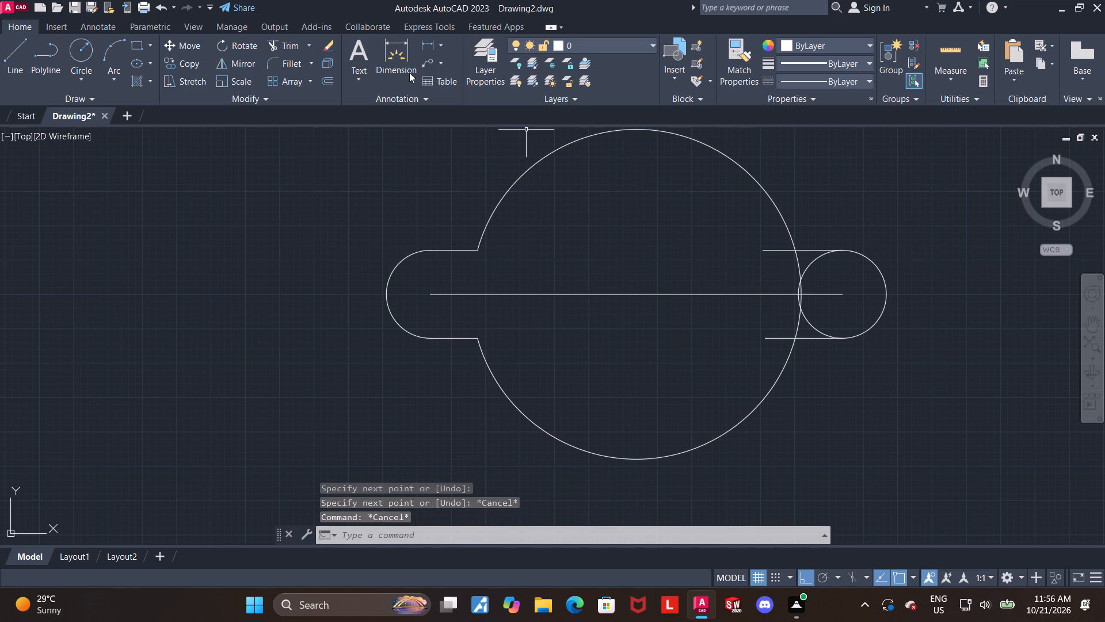
Trim the right small circle's inner arc, the line ends inside the large circle and the large circle's arc between the lines.
click(293, 45)
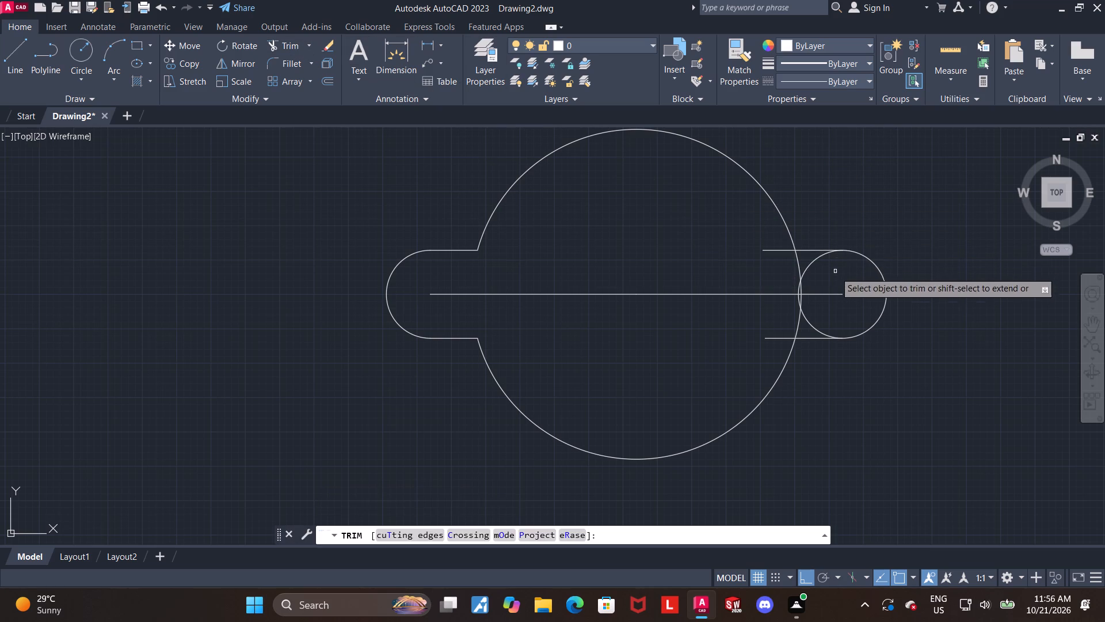
drag(821, 275, 774, 267)
drag(782, 267, 773, 244)
drag(822, 286, 769, 275)
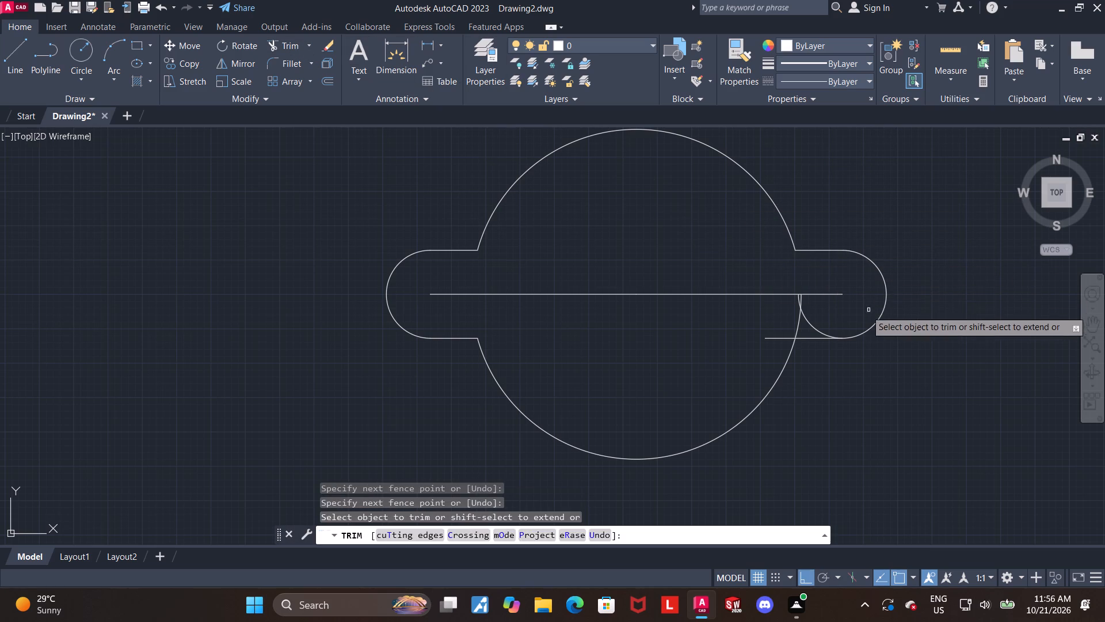
drag(813, 309, 787, 306)
drag(834, 320, 775, 327)
drag(772, 346, 781, 322)
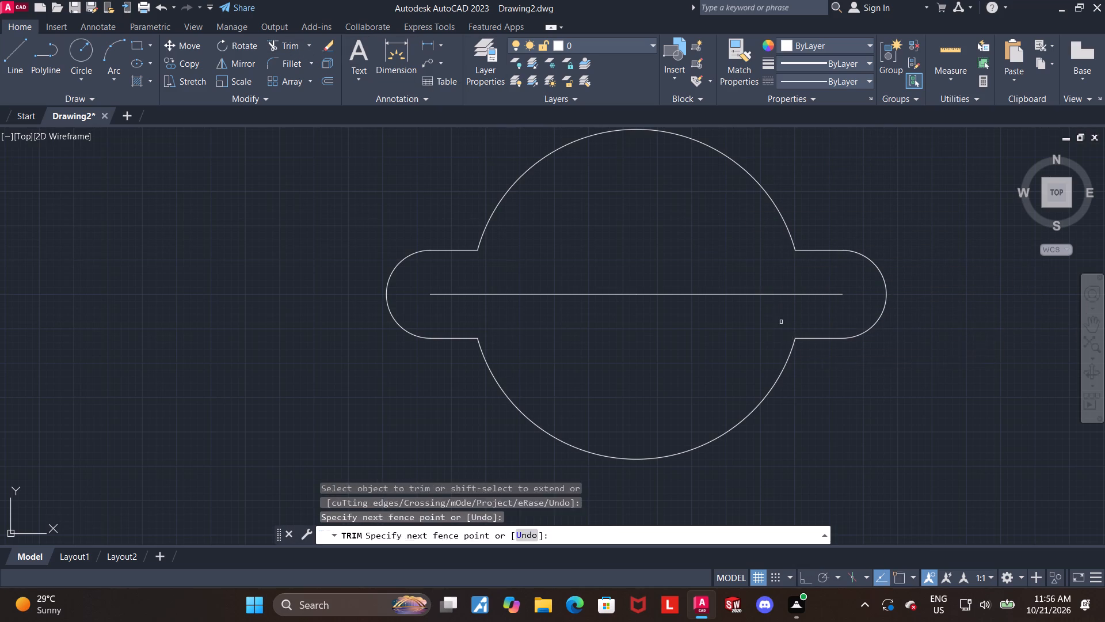
key(Escape)
key(Escape)
Draw a circle of radius 5 centred on the left end of the horizontal centre line.
click(81, 56)
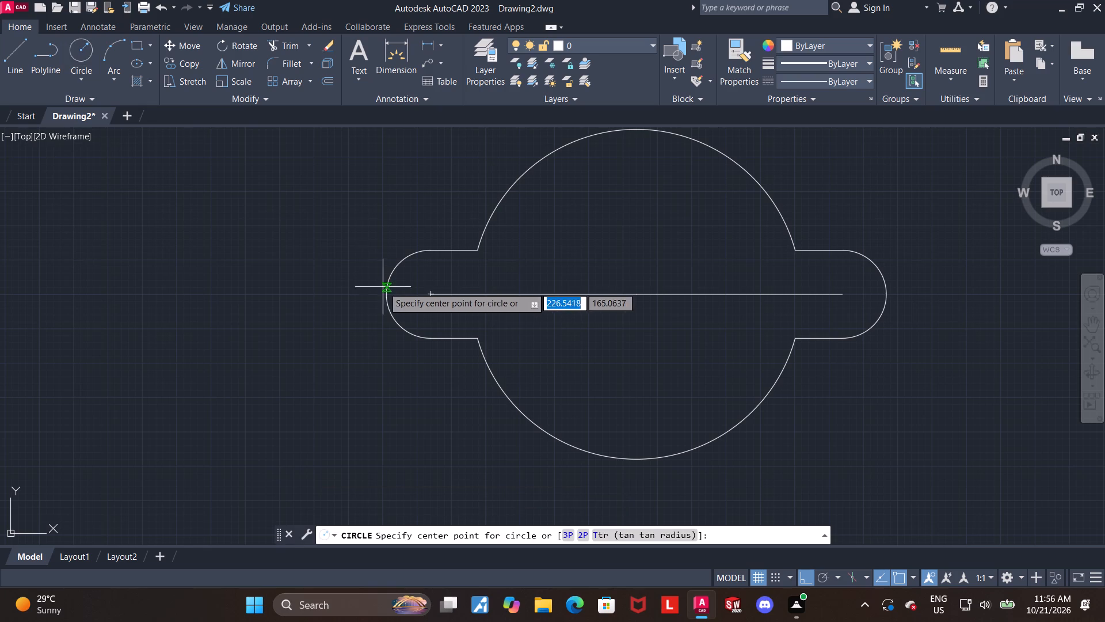
click(430, 294)
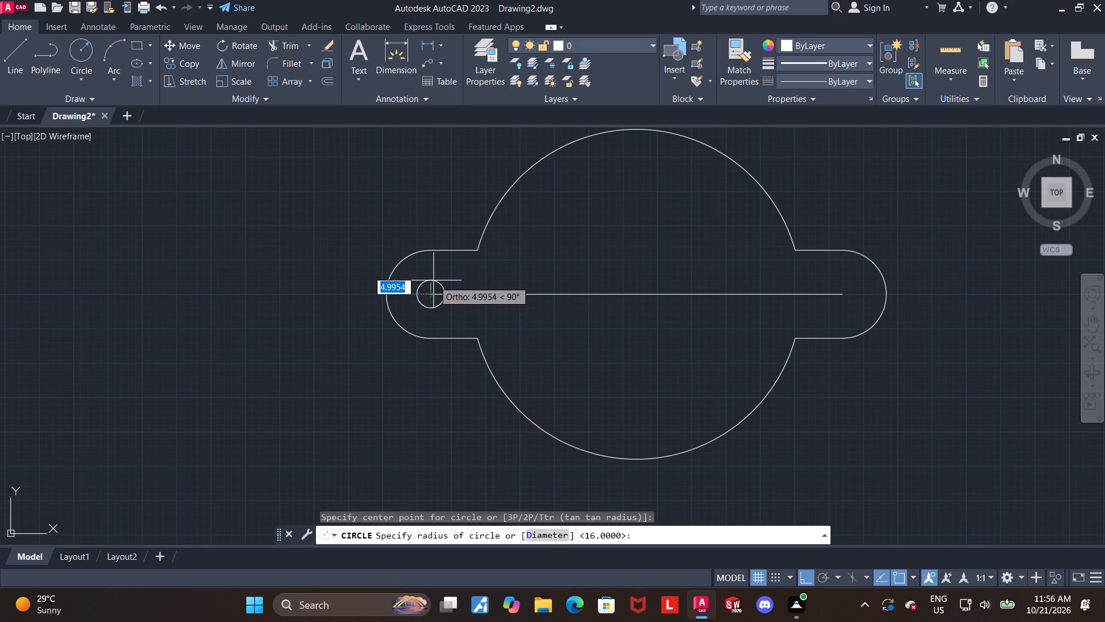
key(5)
key(Return)
key(Escape)
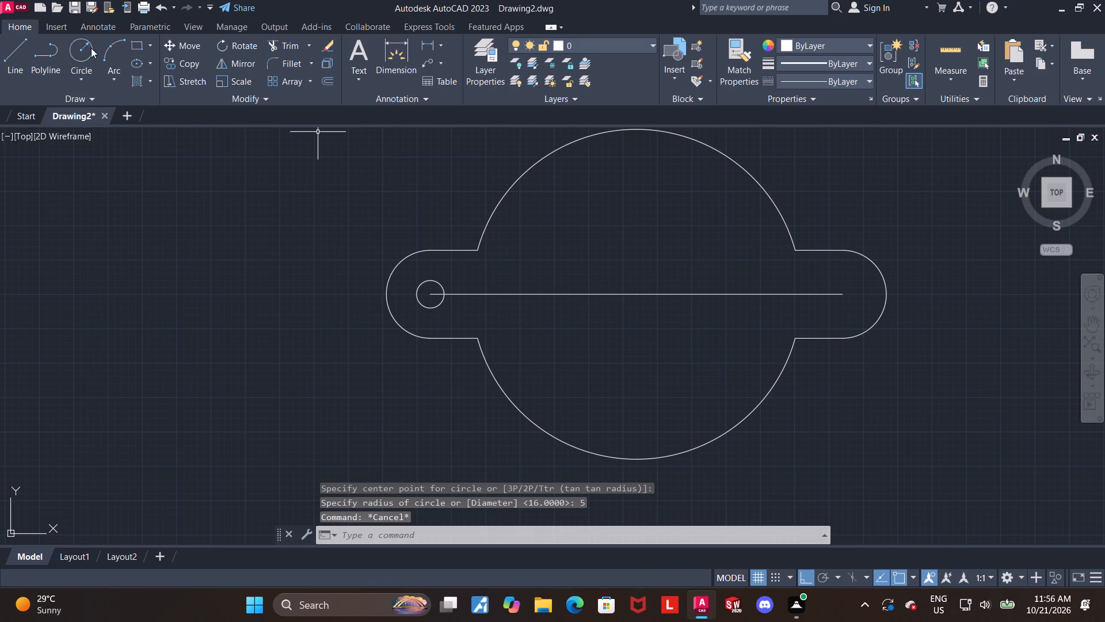
Draw a circle of radius 5 centred on the right end of the horizontal centre line.
click(85, 48)
click(841, 295)
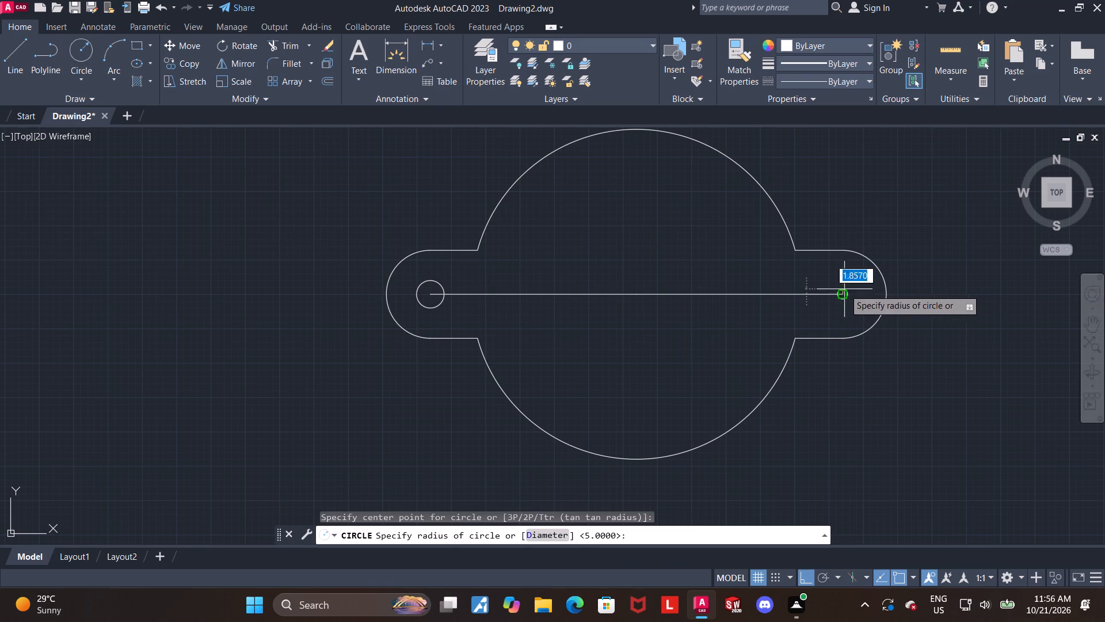
key(5)
key(Return)
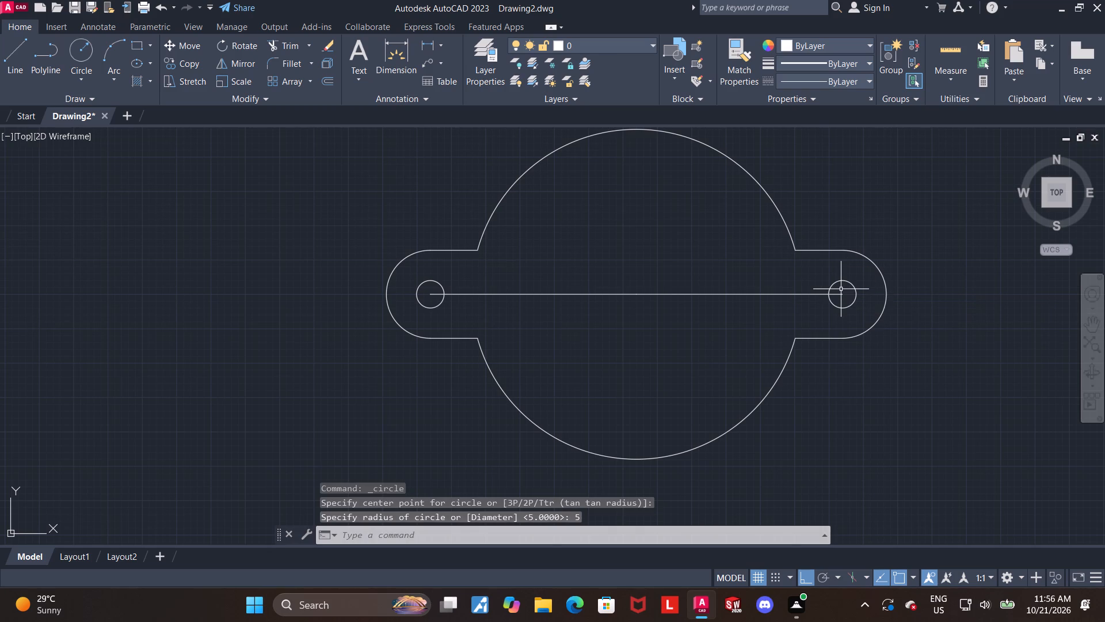
key(Escape)
Modify the Standard dimension style to use a linear precision of 0 decimal places.
scroll(823, 297, up, 1)
scroll(823, 297, down, 2)
middle_drag(822, 308, 726, 333)
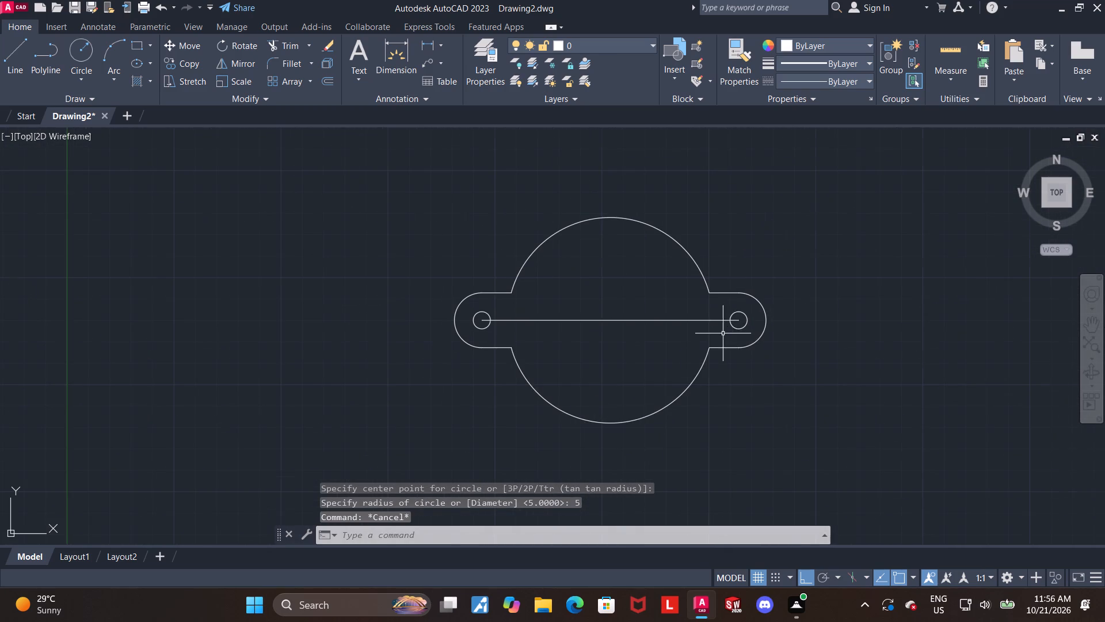
key(d)
key(Return)
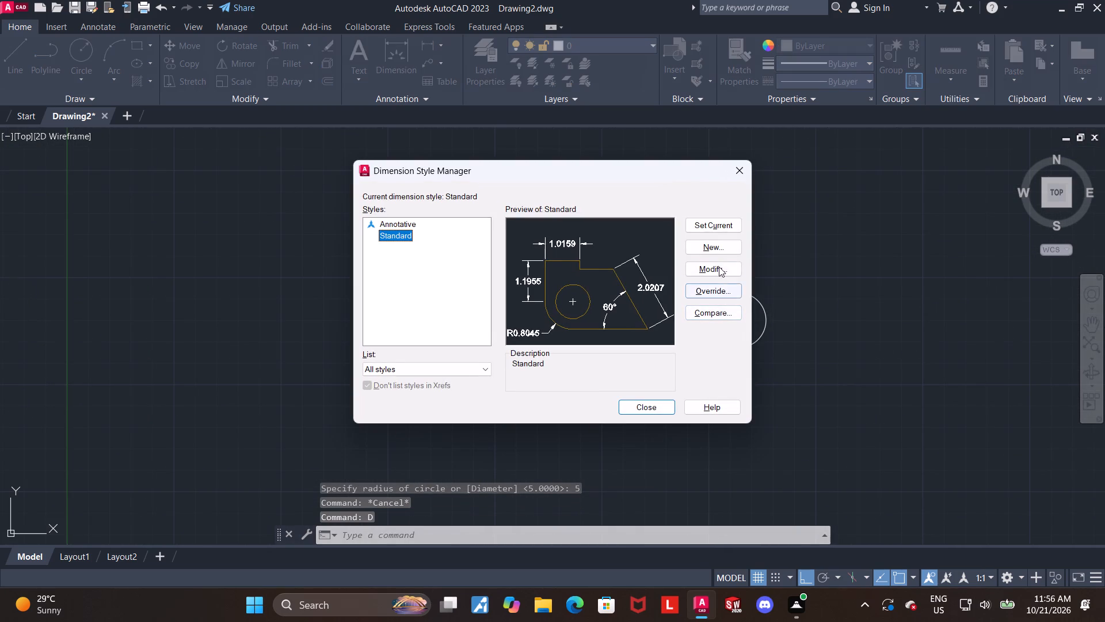
click(719, 267)
click(515, 142)
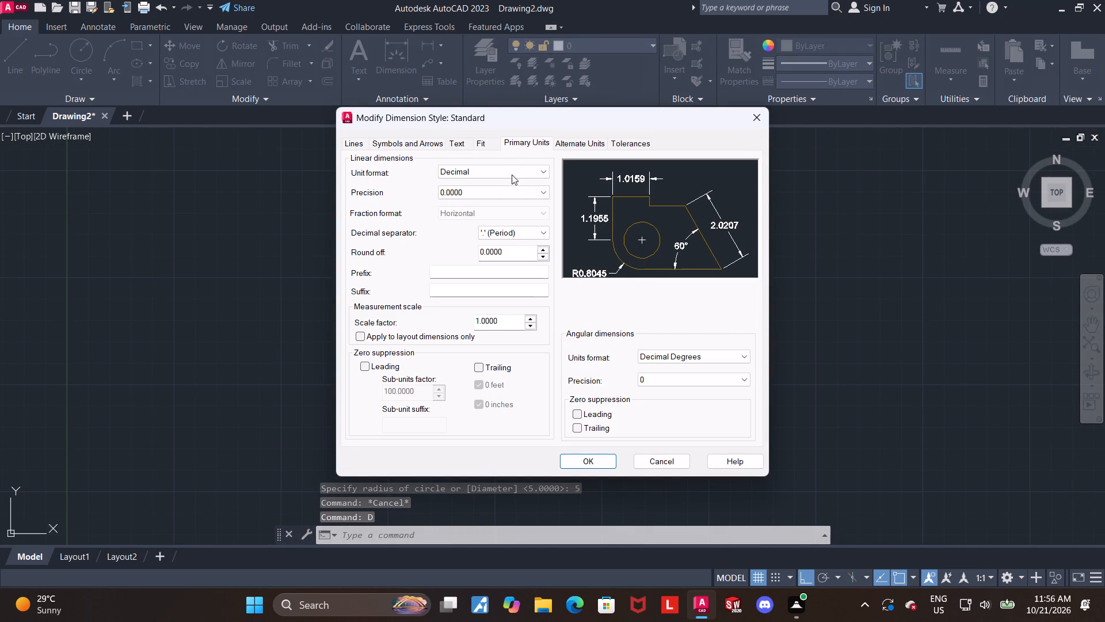
click(502, 190)
click(458, 206)
Set the Standard dimension style's text height to 3 and arrow size to 2, and save the style.
click(464, 143)
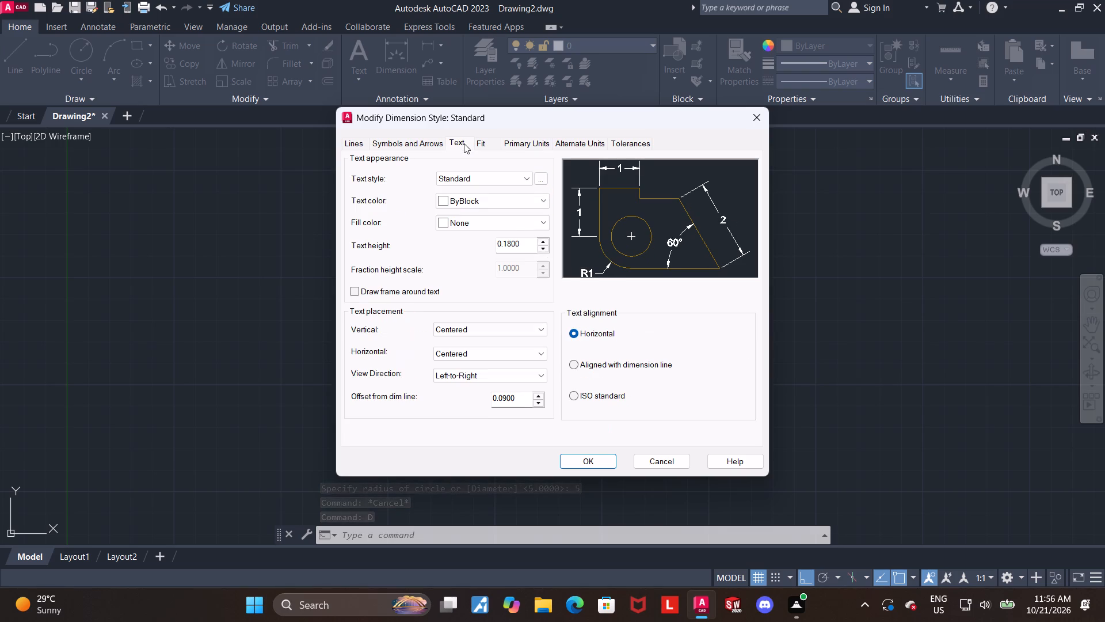
drag(528, 242, 451, 235)
key(3)
key(Return)
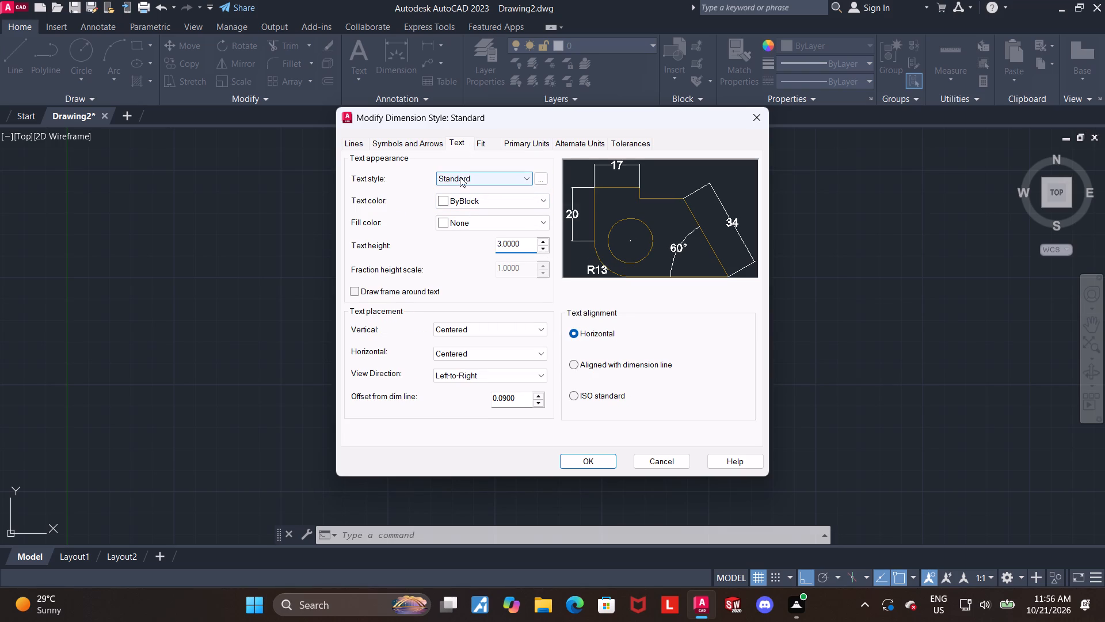
click(402, 134)
click(407, 146)
drag(382, 286, 329, 278)
key(2)
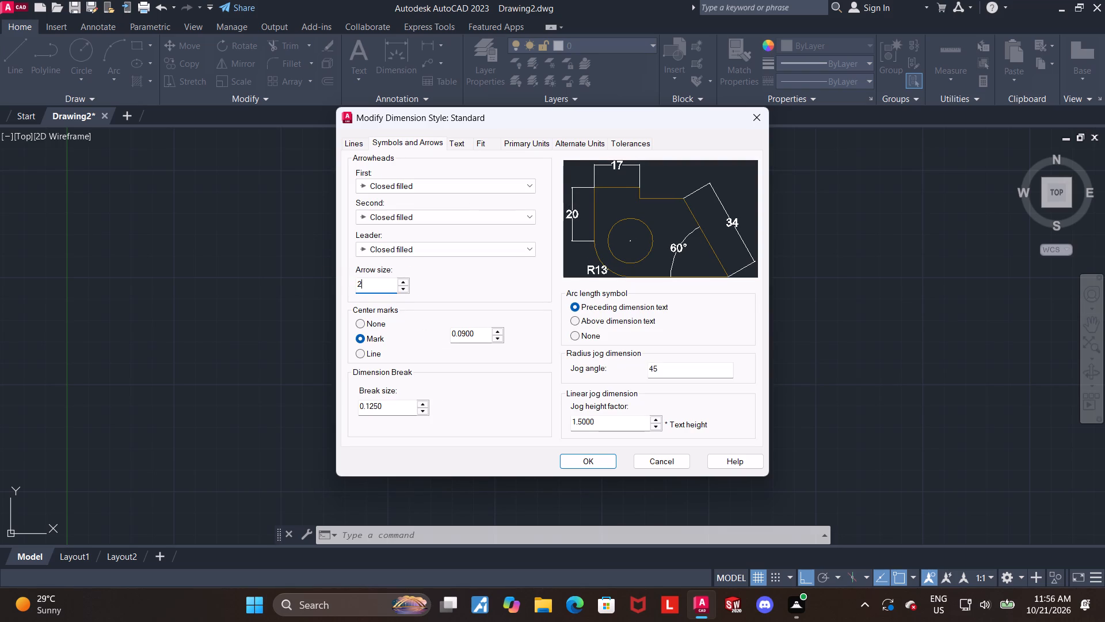
key(Return)
click(591, 462)
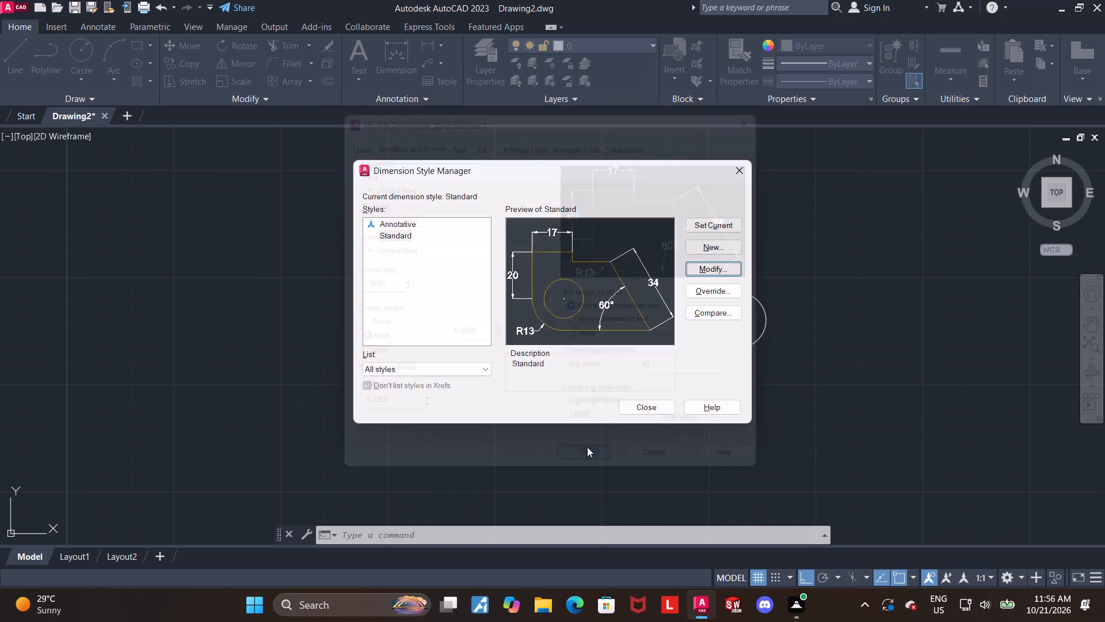
click(656, 413)
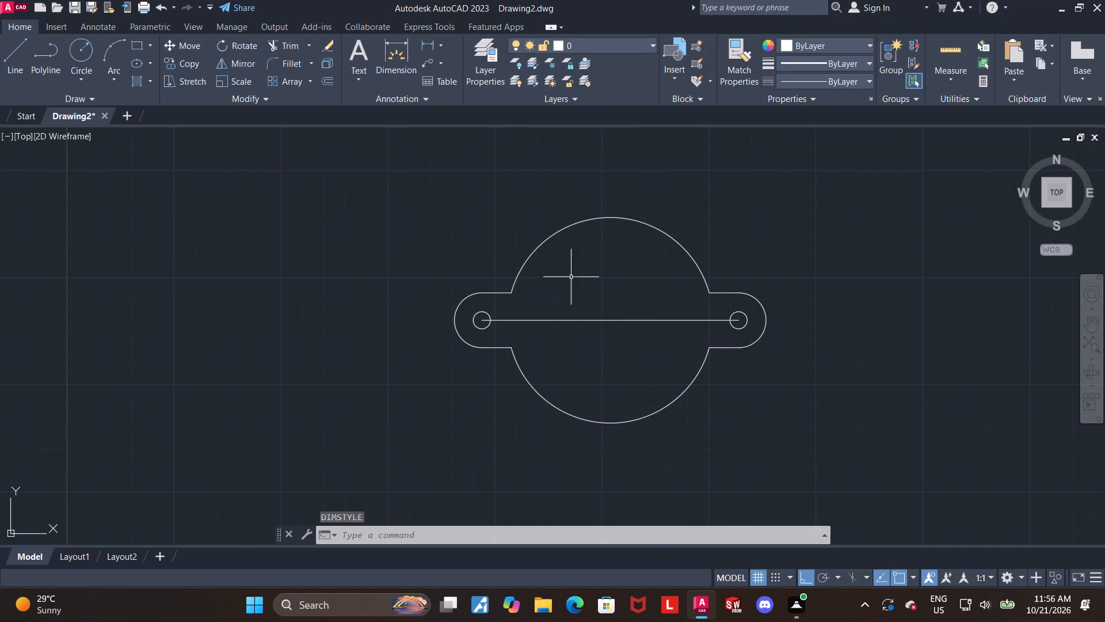
key(Escape)
Join the two halves of the horizontal centre line into one line.
click(597, 320)
click(632, 323)
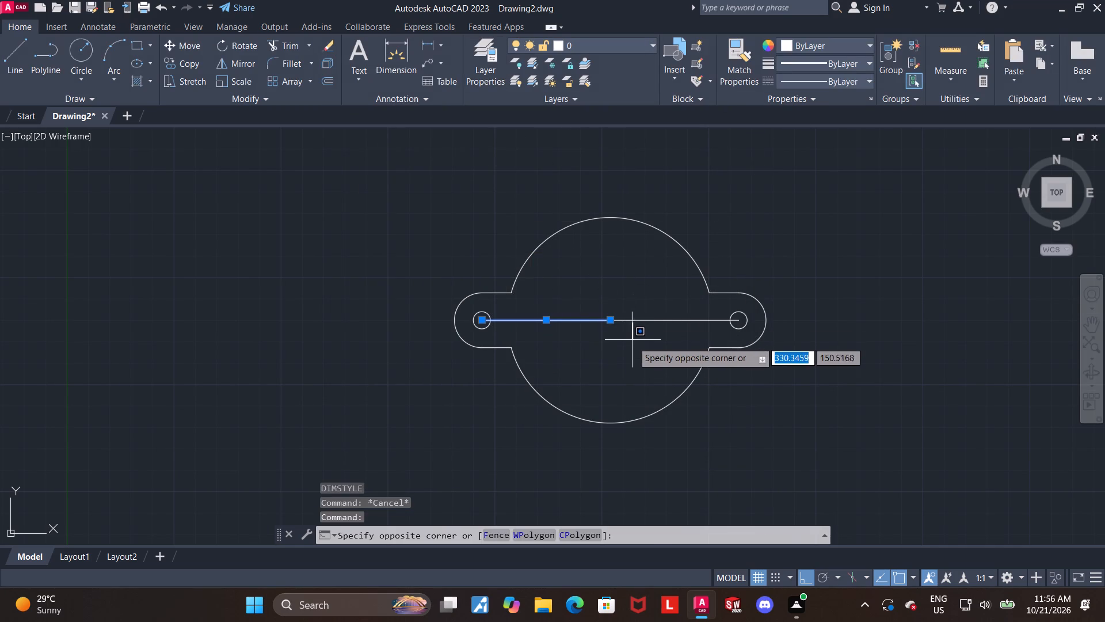
click(641, 320)
click(644, 320)
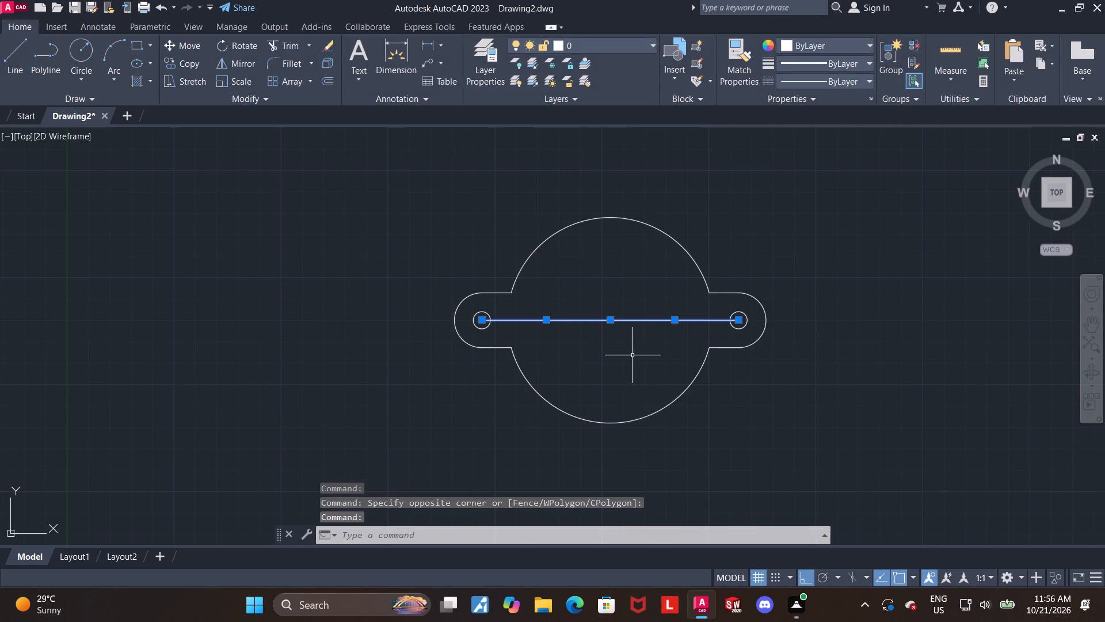
key(j)
key(Return)
Load the ACAD_ISO04W100 (ISO long-dash dot) linetype into the drawing.
click(614, 342)
click(604, 311)
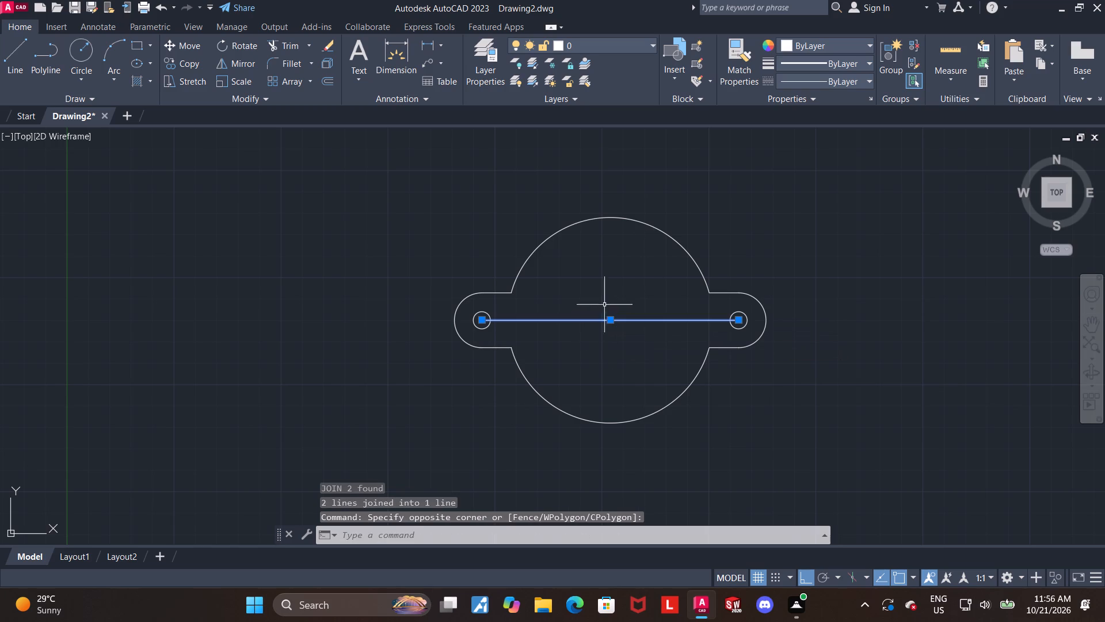
click(806, 81)
click(813, 155)
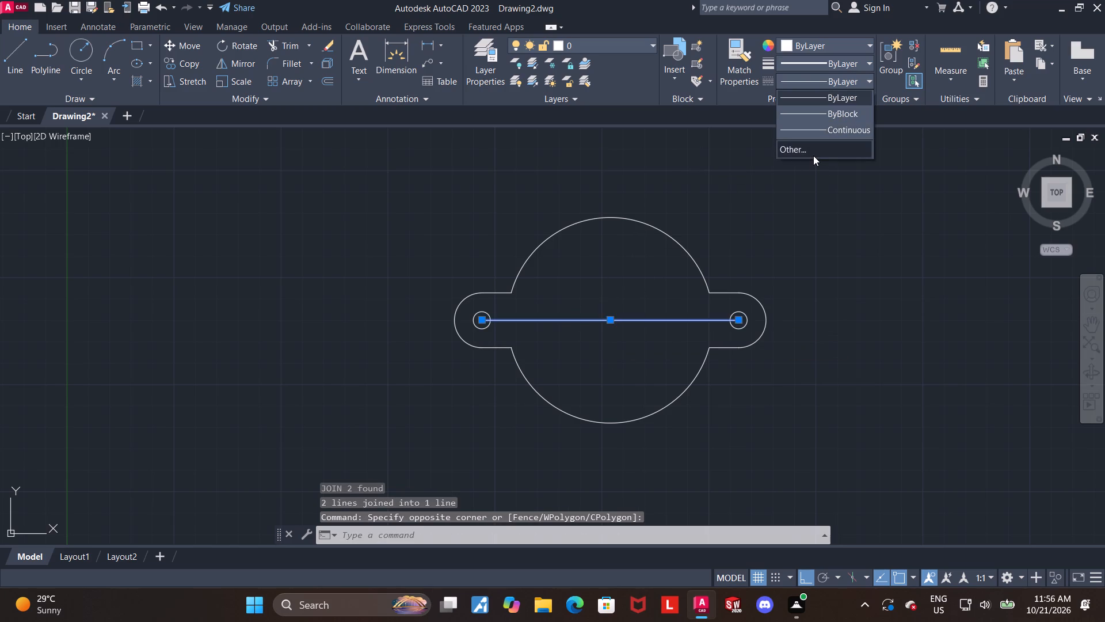
click(676, 183)
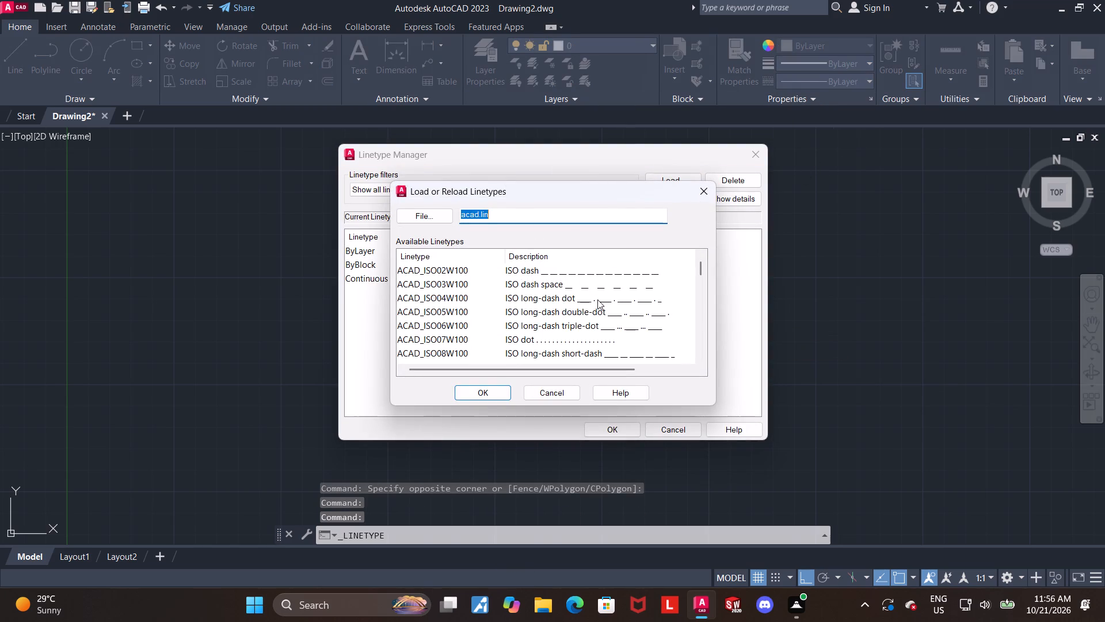
double_click(597, 299)
click(608, 430)
Apply the ACAD_ISO04W100 linetype and the colour cyan to the horizontal centre line.
click(610, 342)
click(600, 306)
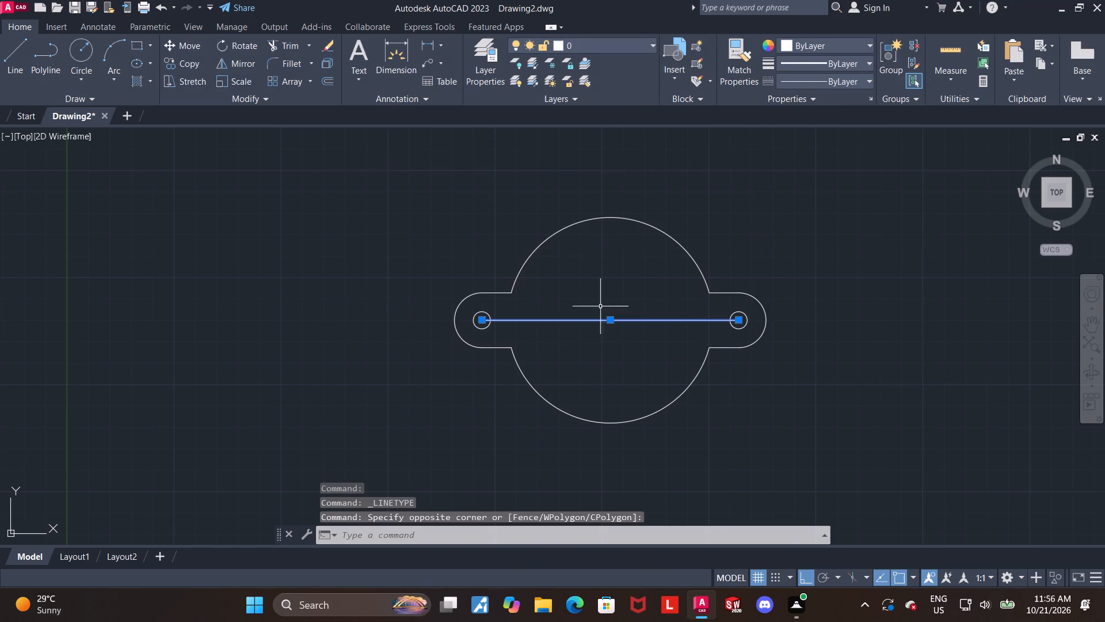
click(847, 79)
click(853, 129)
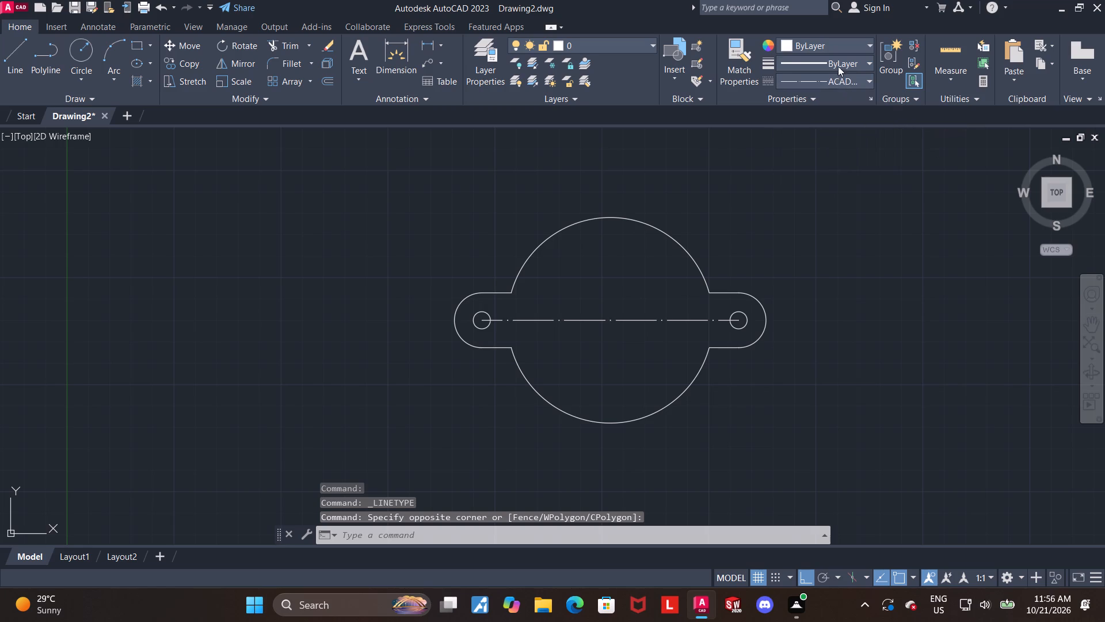
click(835, 47)
click(834, 179)
key(Escape)
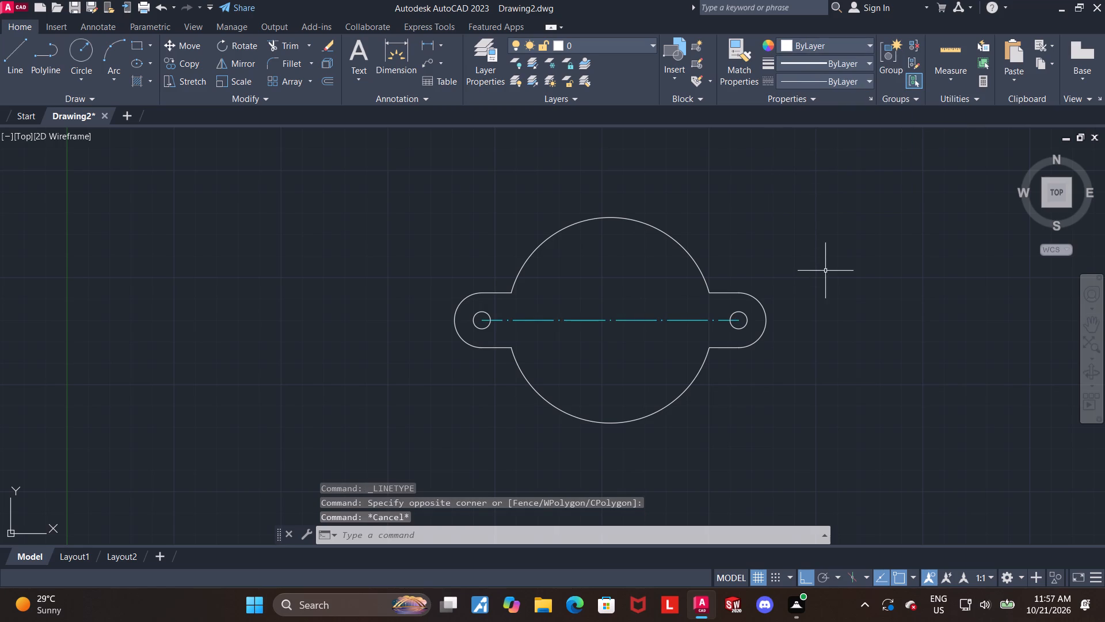
Draw a circle of diameter 70 centred on the midpoint of the horizontal centre line.
scroll(801, 263, up, 1)
middle_drag(806, 306, 720, 307)
middle_drag(315, 348, 319, 282)
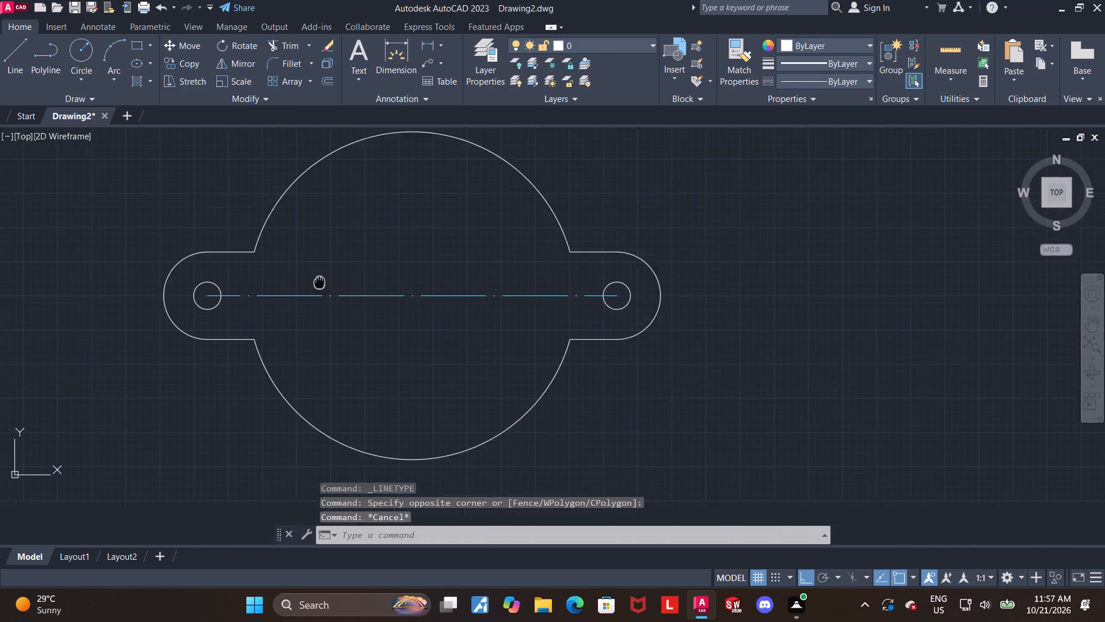
middle_drag(319, 282, 324, 263)
click(79, 53)
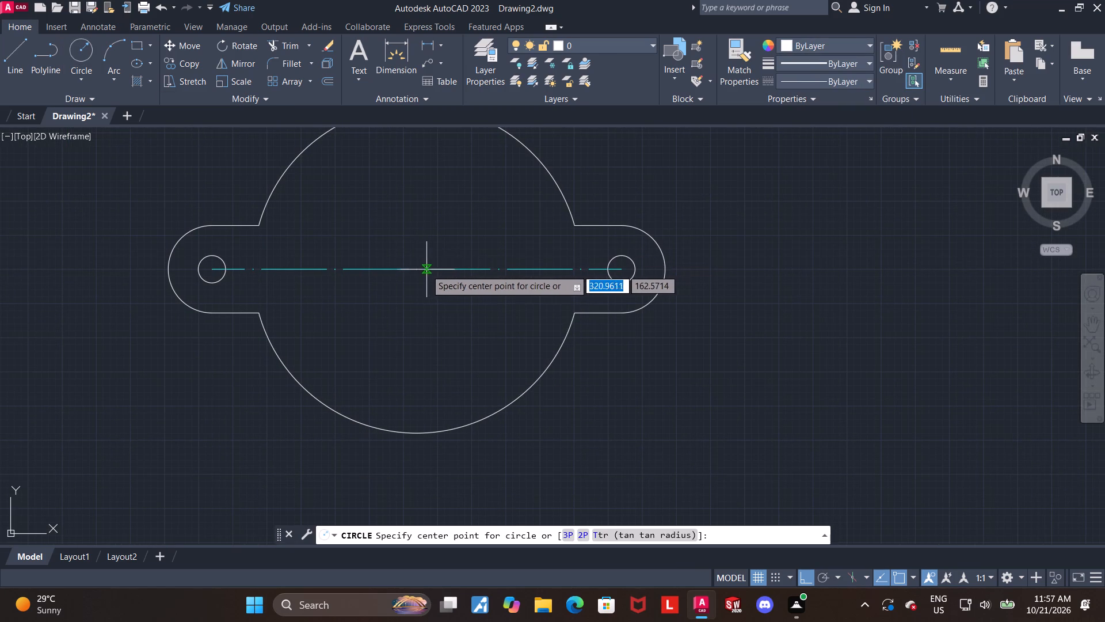
click(417, 270)
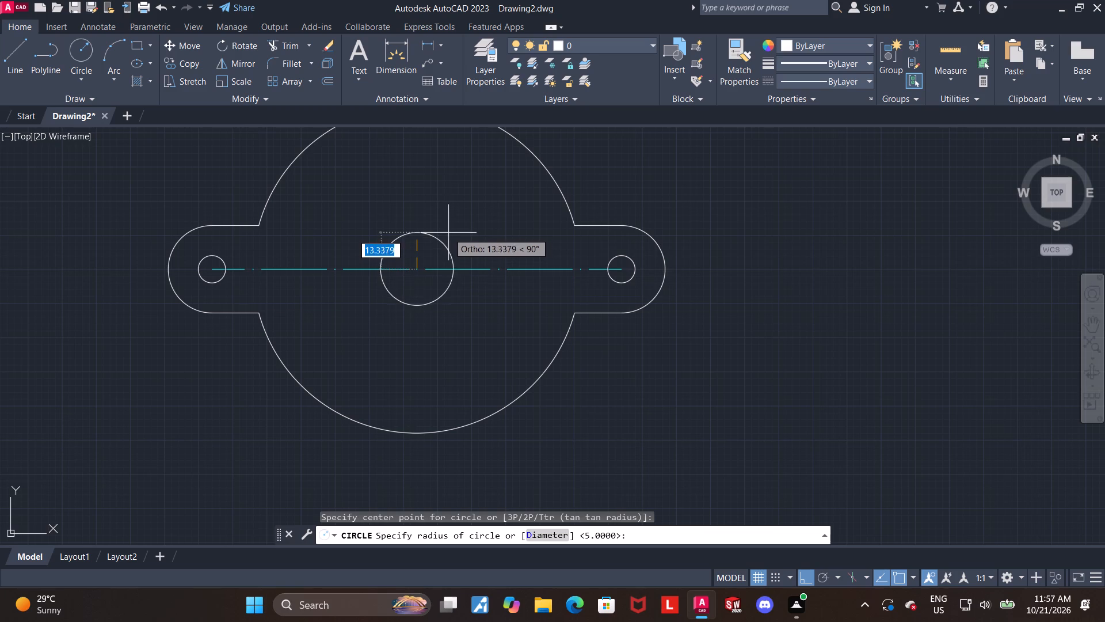
key(d)
key(Return)
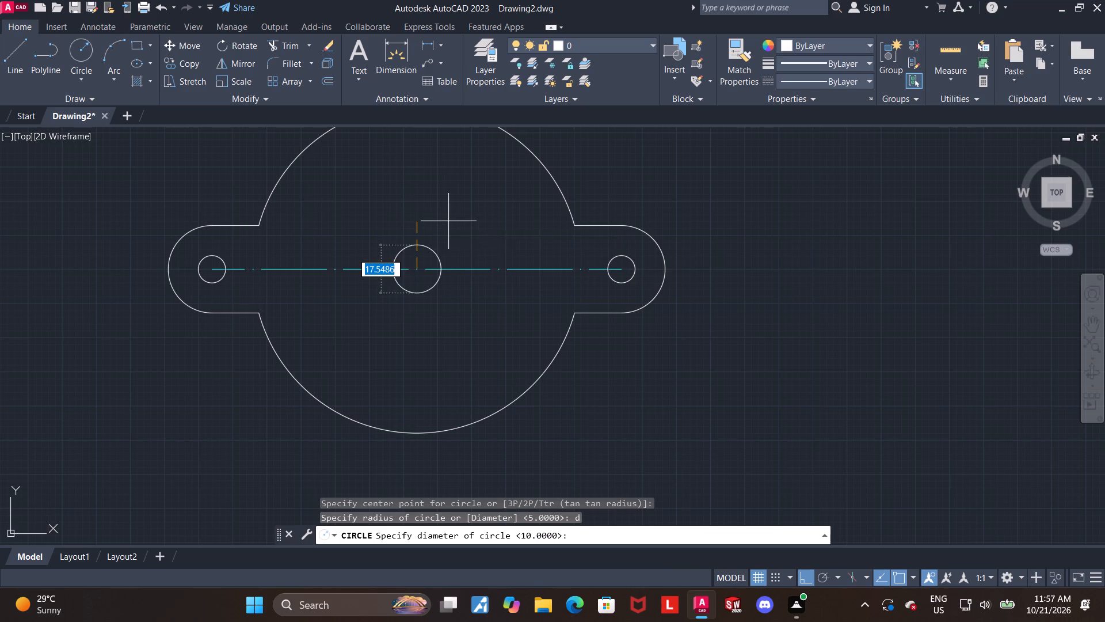
text(70)
key(Return)
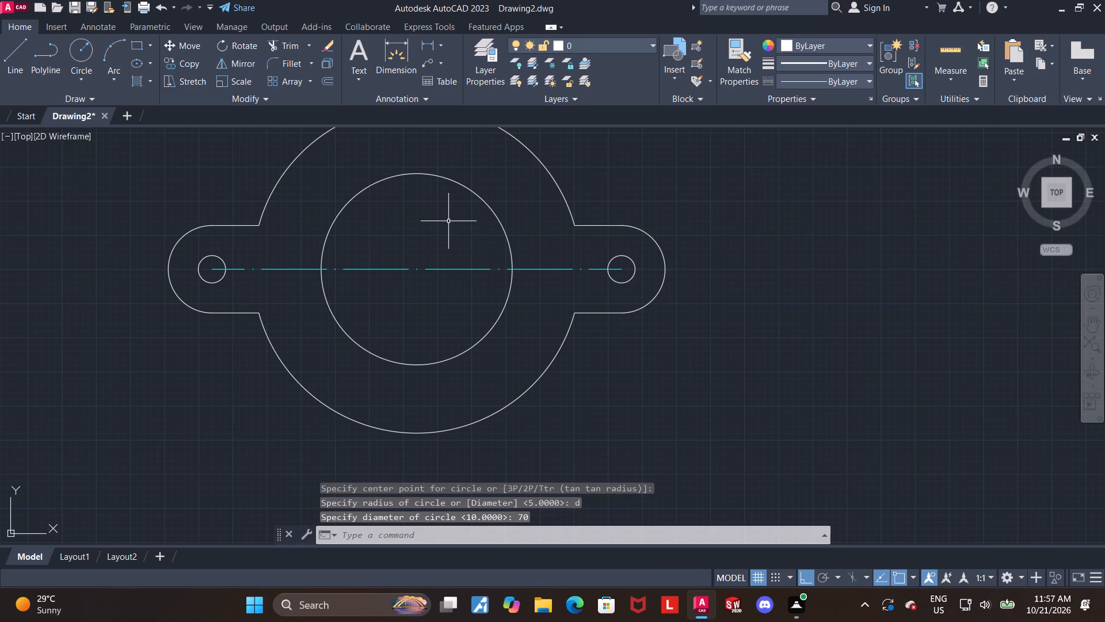
key(Escape)
With Ortho off, draw a line about 42 long at 45° up and right from the centre of the 70-diameter circle.
middle_drag(448, 203, 477, 245)
click(17, 54)
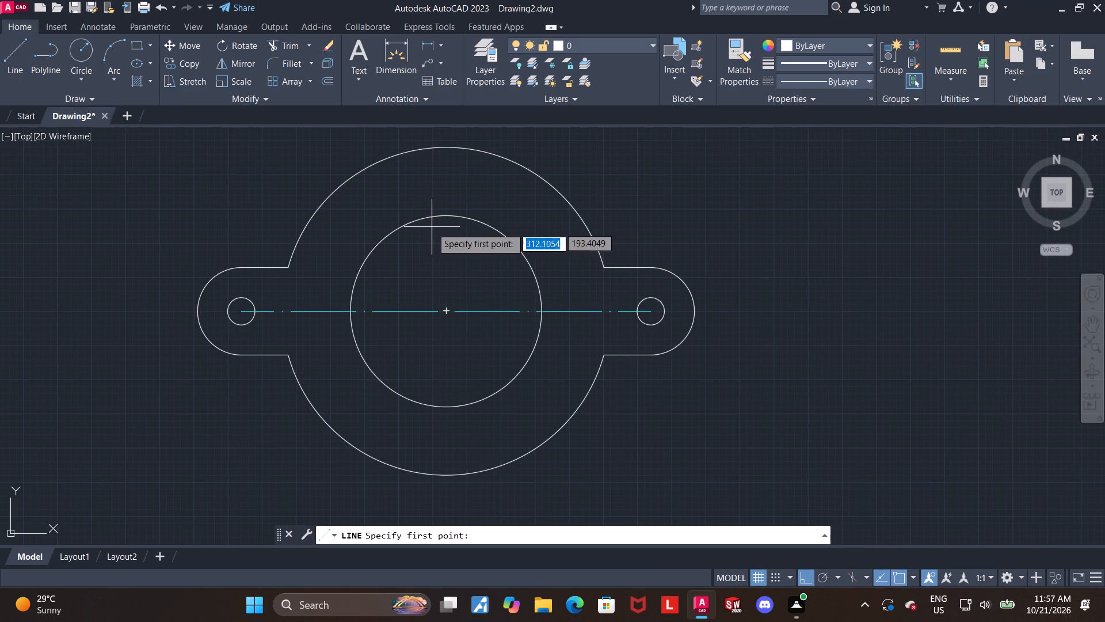
click(446, 312)
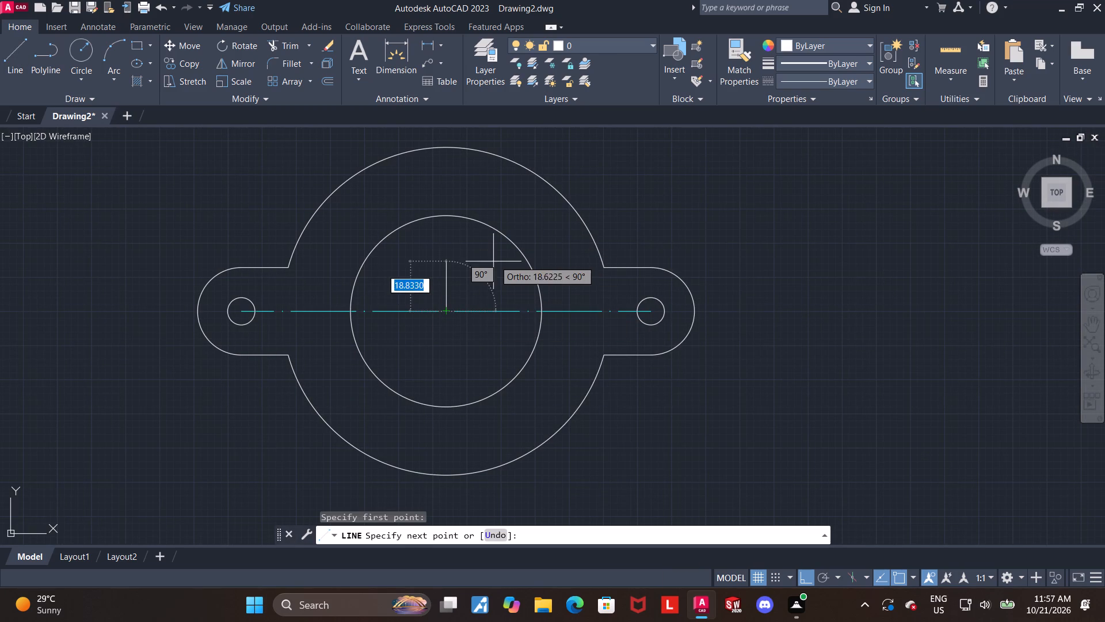
key(F8)
key(Tab)
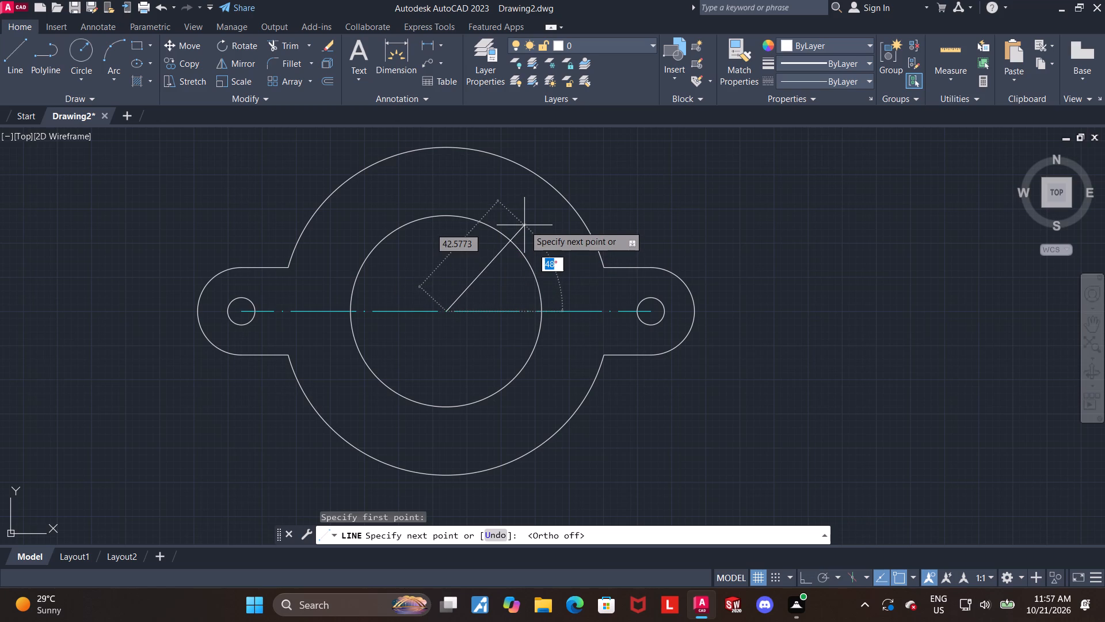
text(45)
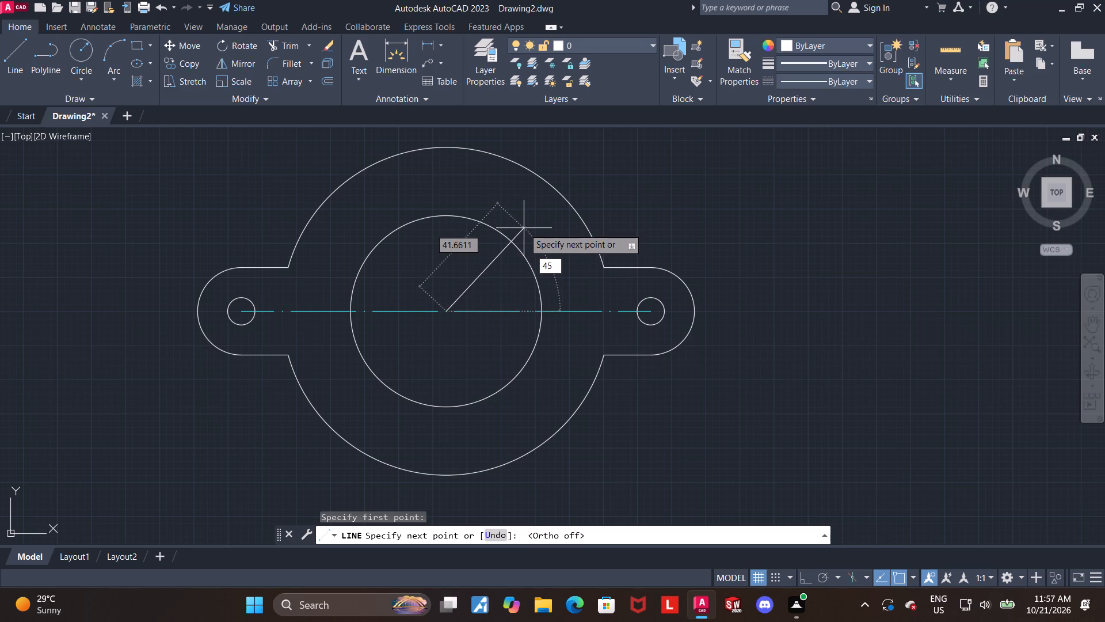
key(Return)
key(Escape)
key(Escape)
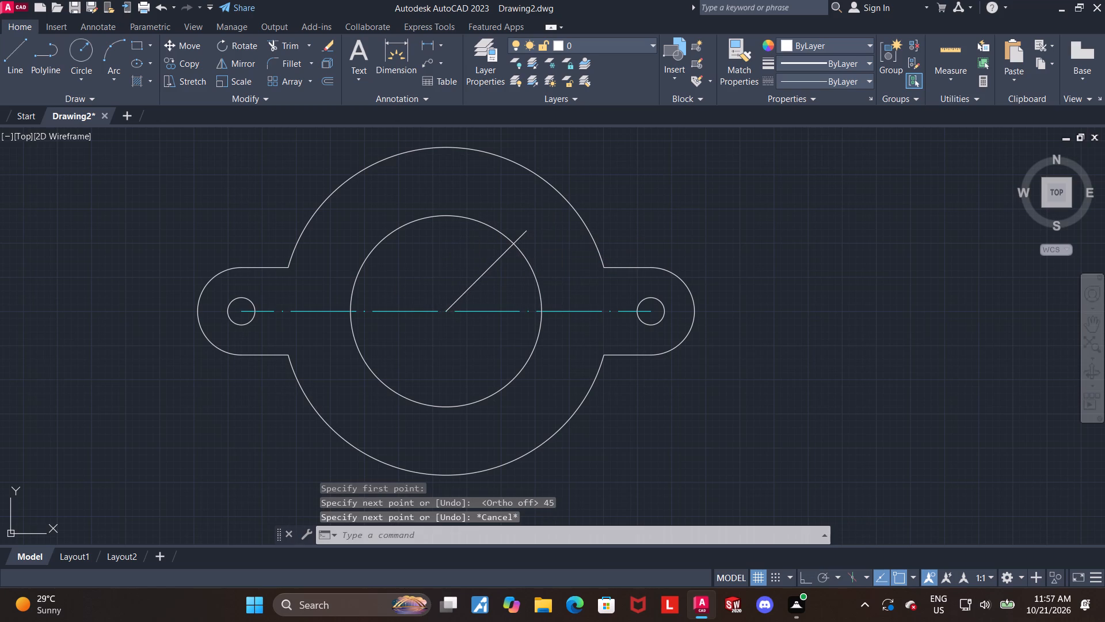
Draw a line about 47 long at 45° down and right from the centre of the 70-diameter circle.
click(12, 48)
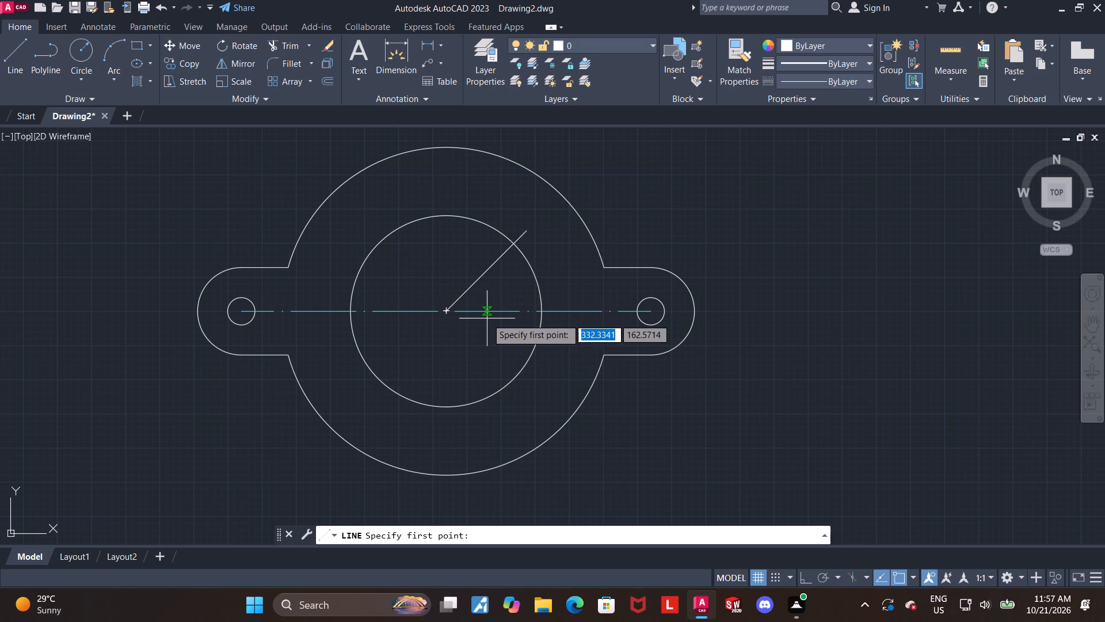
click(447, 313)
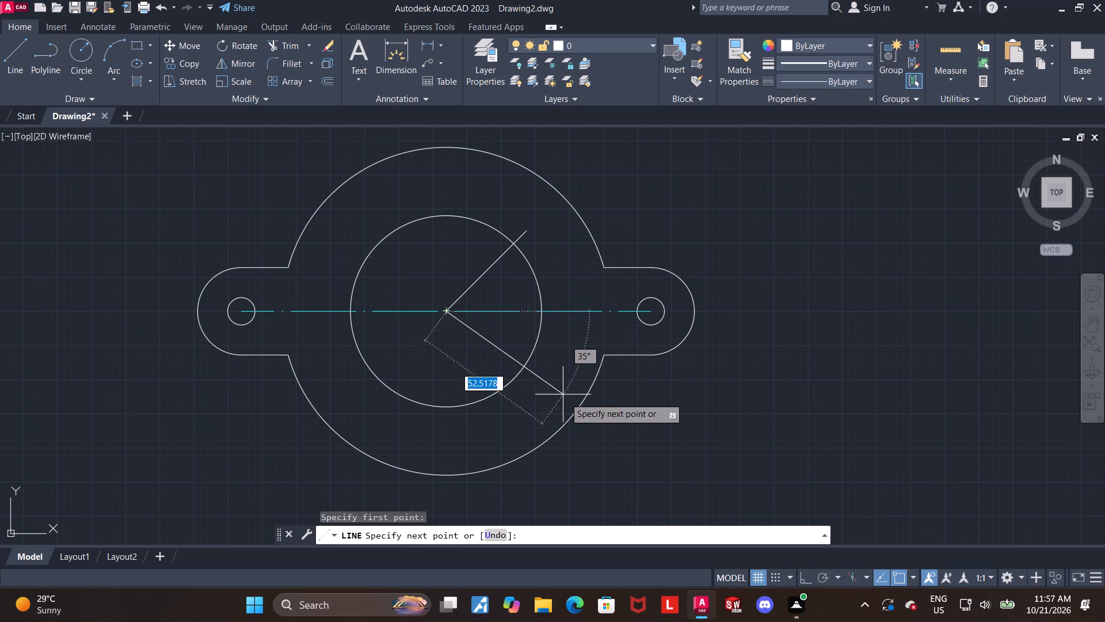
key(Tab)
text(45)
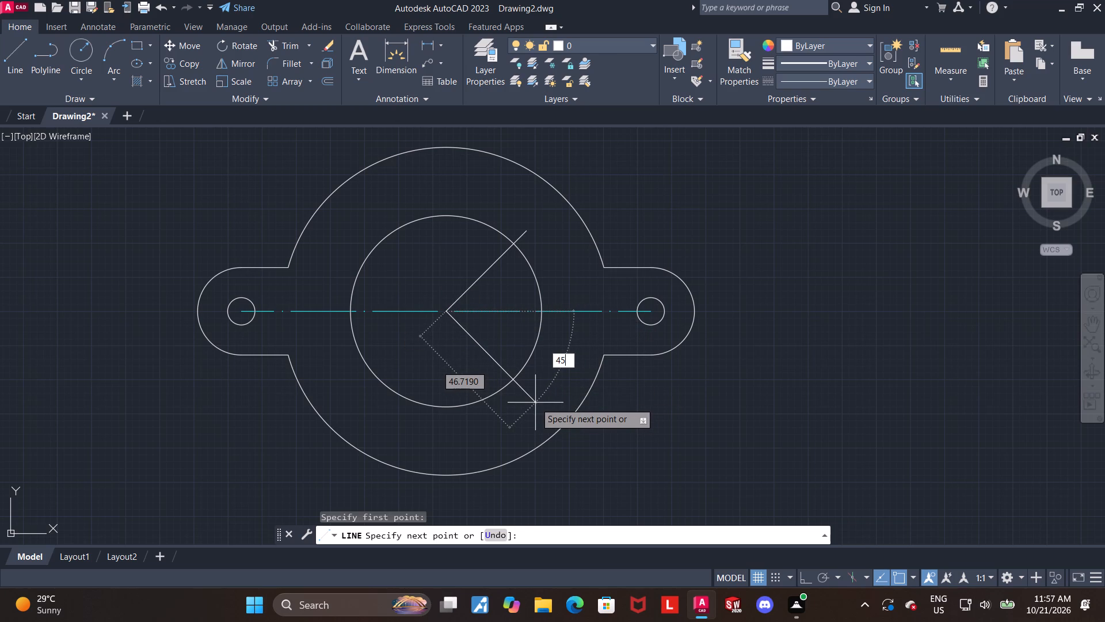
key(Return)
key(Escape)
key(Escape)
key(Escape)
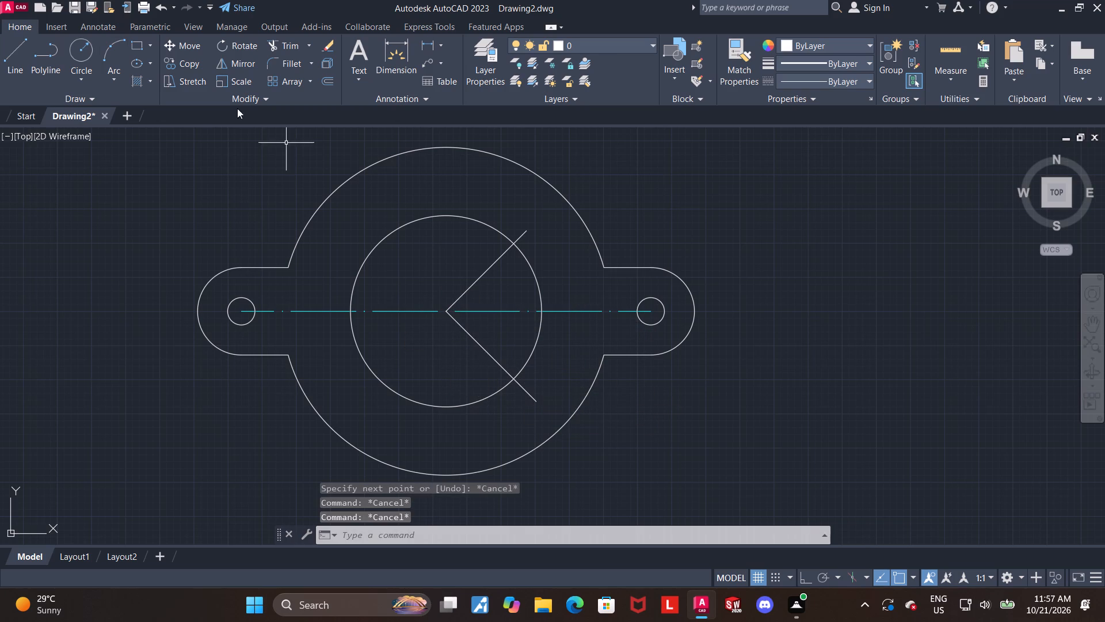
Draw two circles of radius 8, centred where the upper and lower angled lines cross the 70-diameter circle.
click(81, 48)
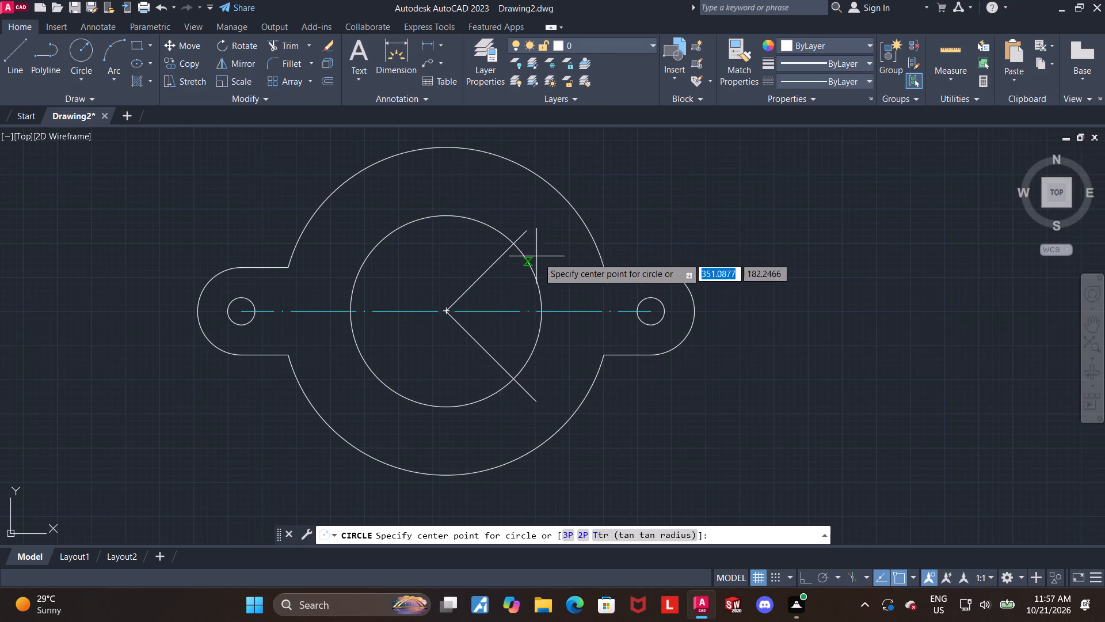
click(515, 245)
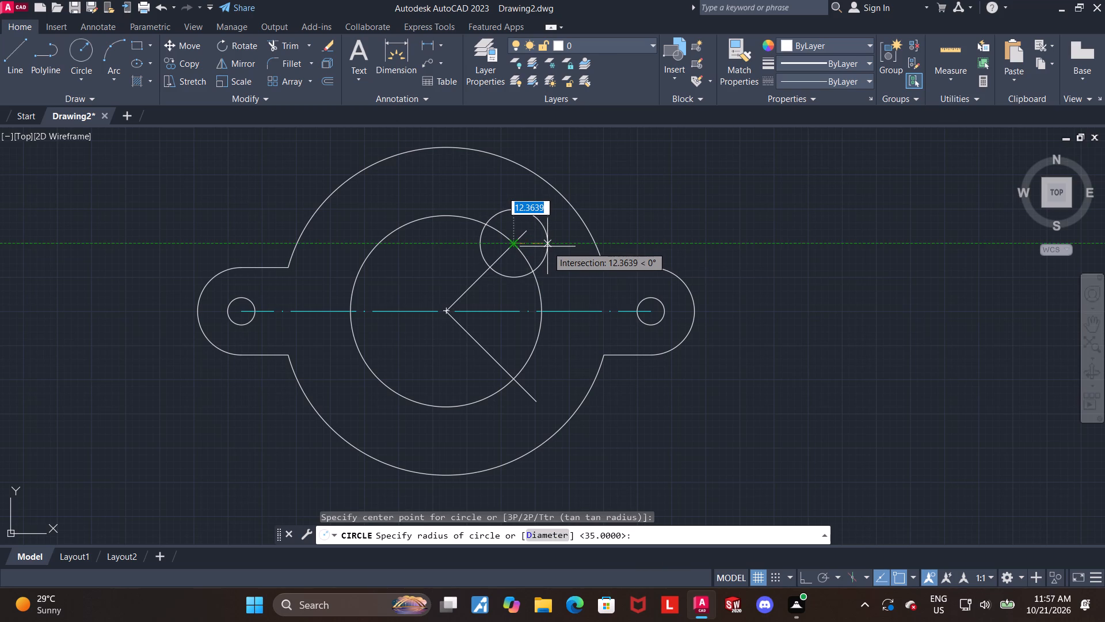
key(8)
key(Return)
key(Escape)
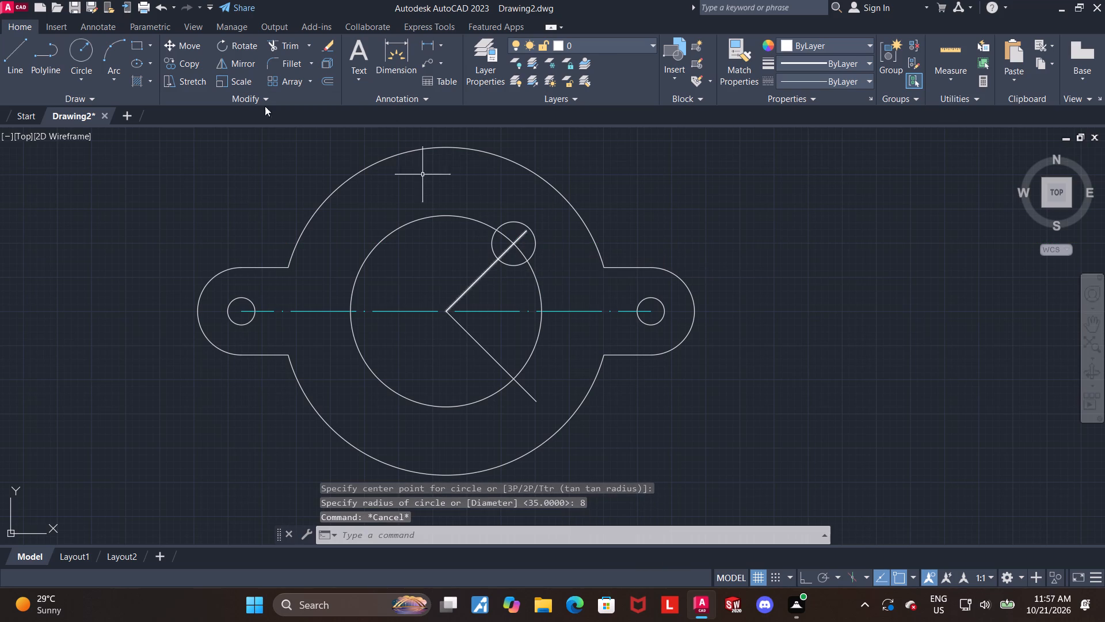
click(90, 59)
click(513, 381)
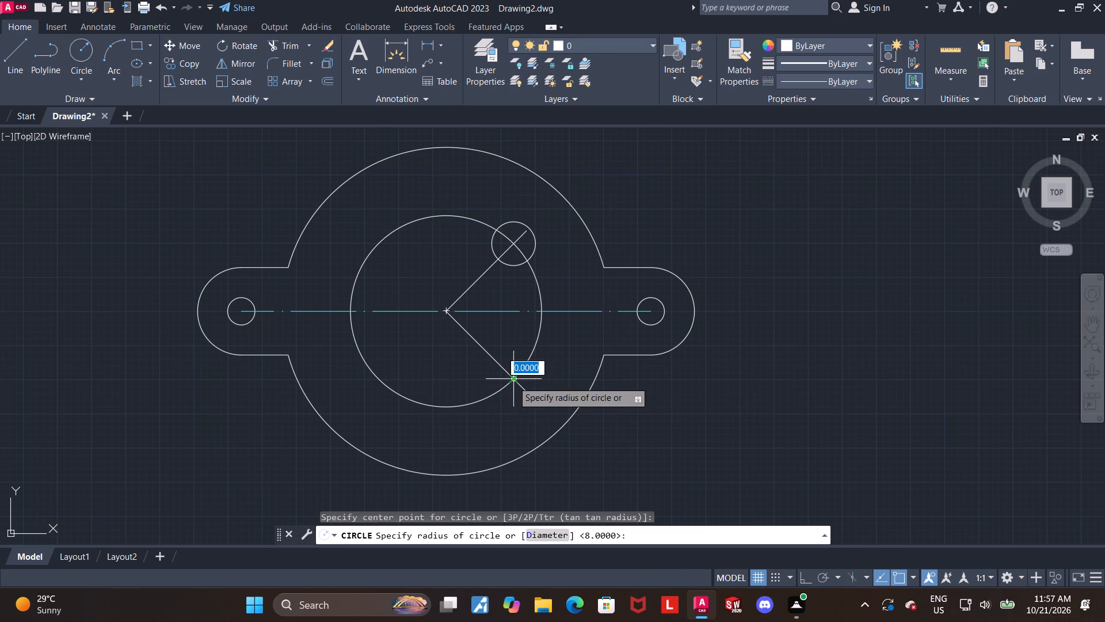
key(8)
key(Return)
key(Escape)
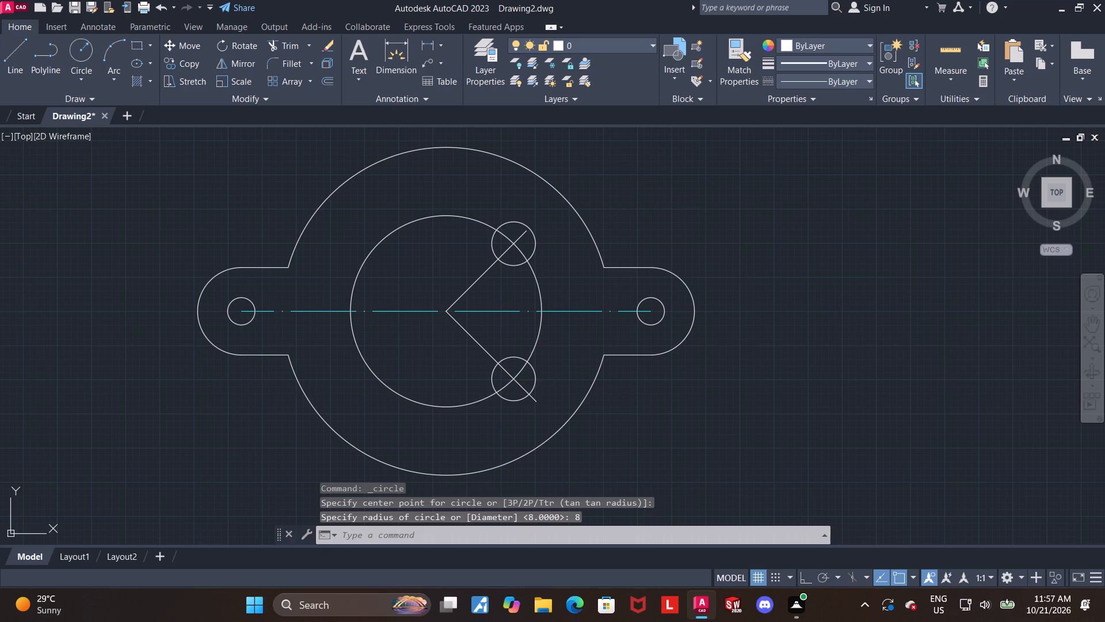
key(Escape)
Extend the outer end of the upper angled line to the edge of its radius 8 circle.
scroll(537, 226, up, 2)
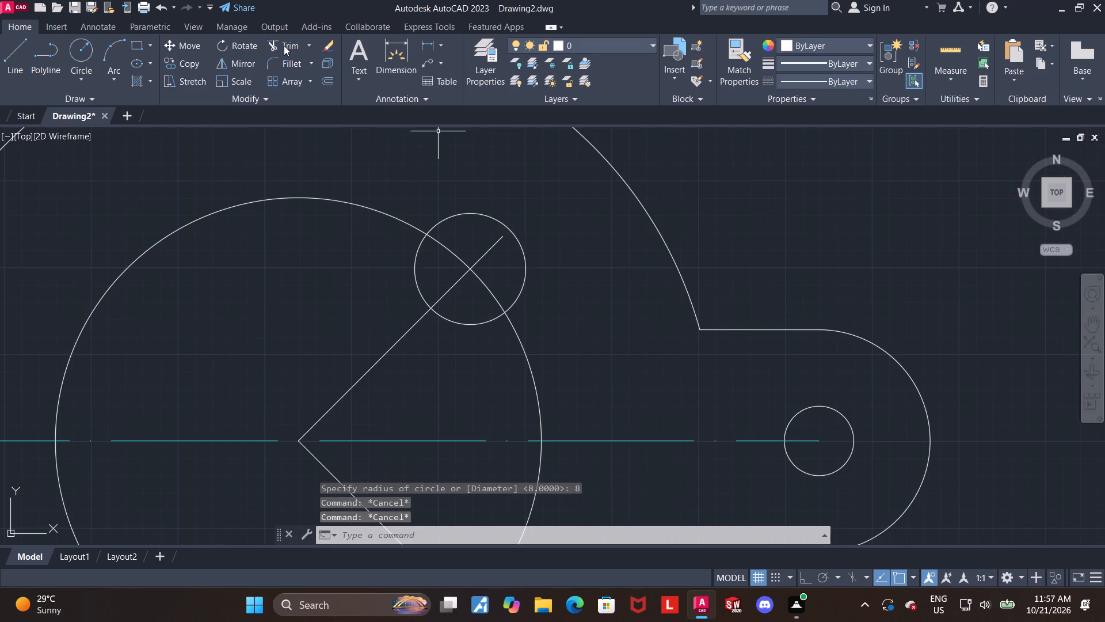
click(306, 44)
click(302, 91)
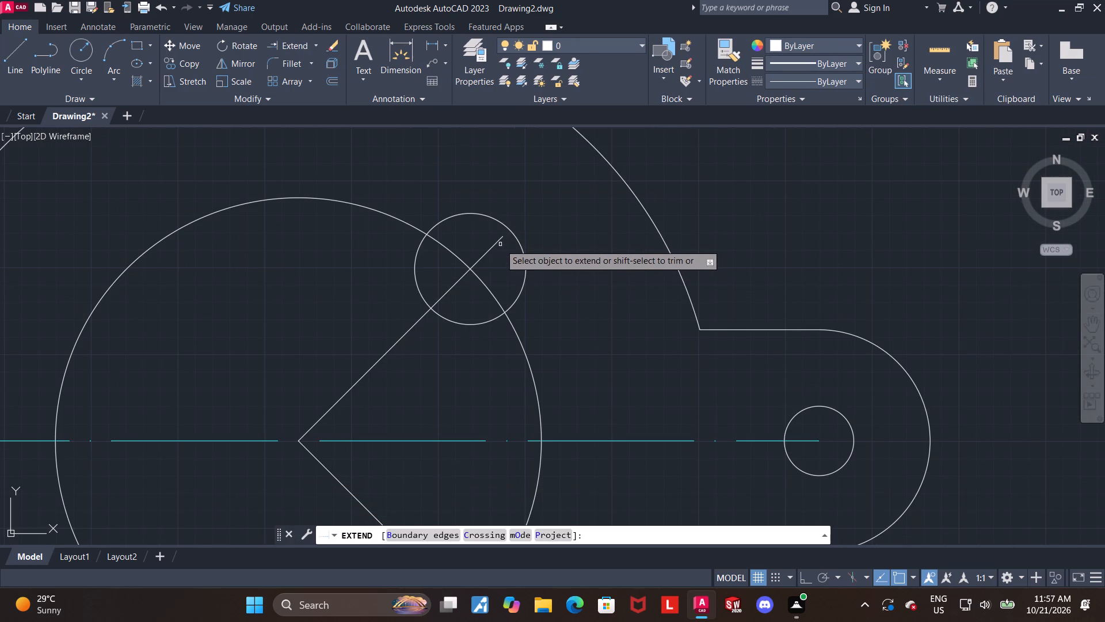
click(499, 243)
key(Escape)
scroll(548, 263, down, 2)
middle_drag(552, 309, 519, 269)
key(Escape)
key(Escape)
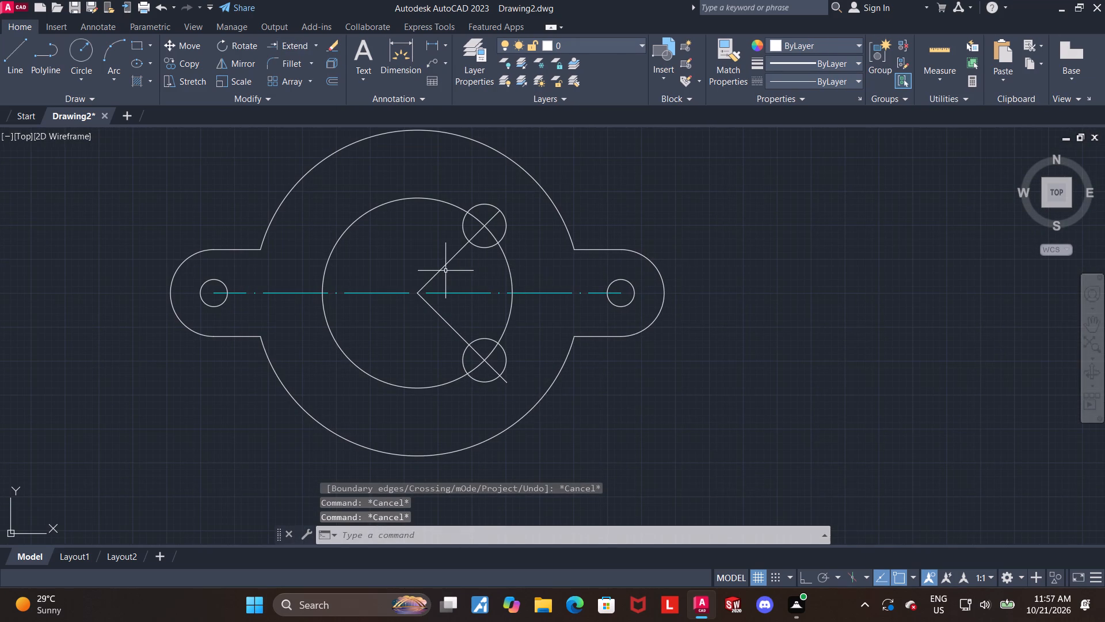
Apply the ACAD_ISO04W100 linetype and the colour cyan to both angled lines.
click(444, 268)
click(437, 312)
click(828, 81)
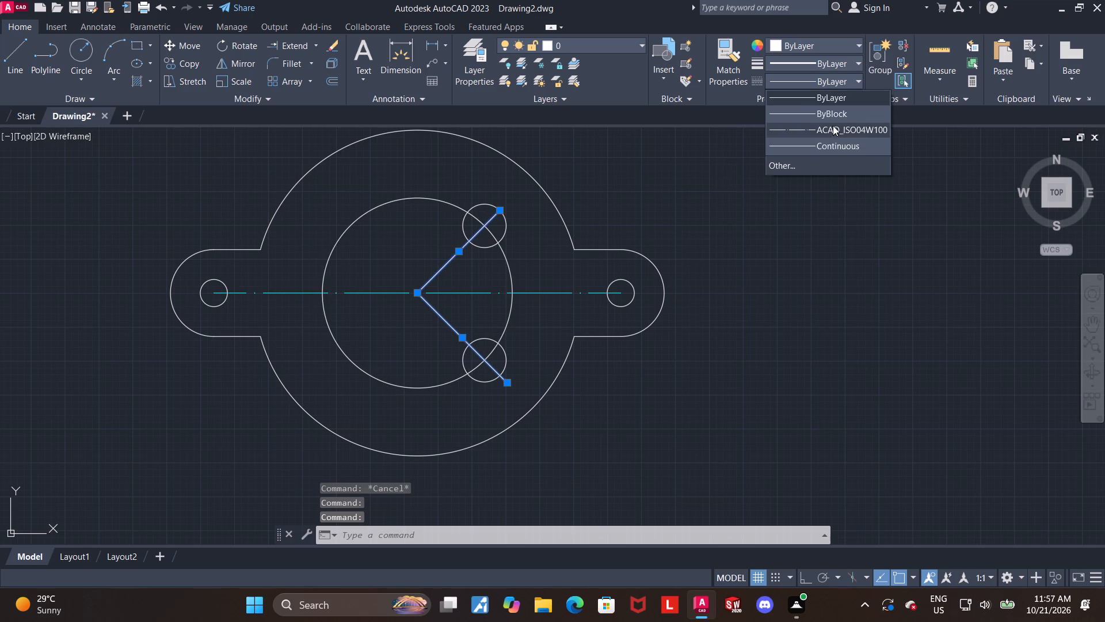
click(833, 127)
click(828, 49)
click(816, 181)
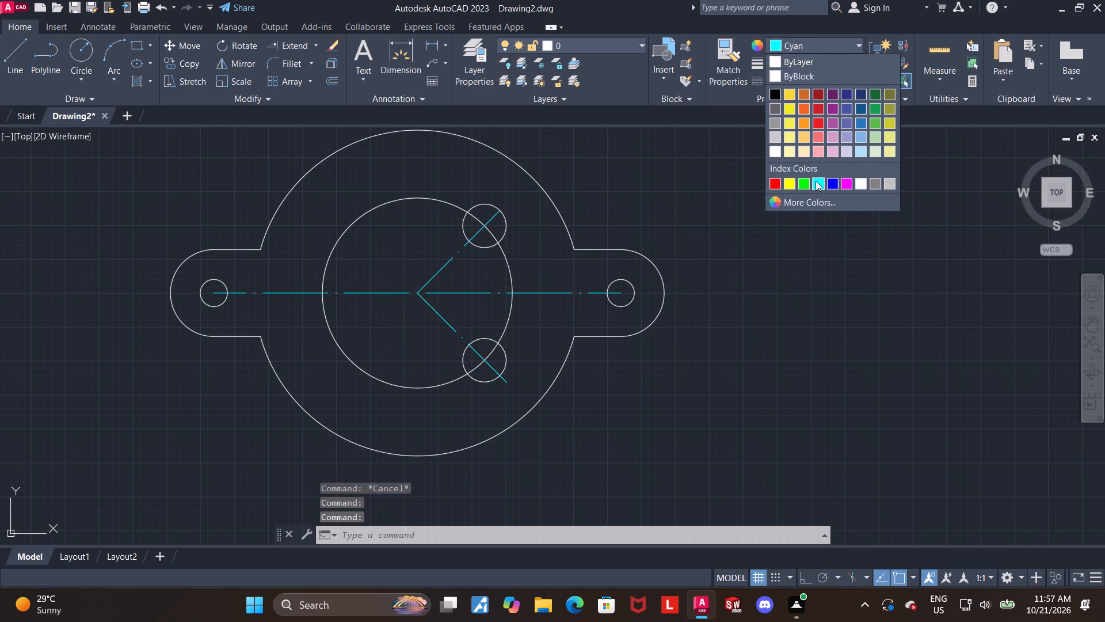
key(Escape)
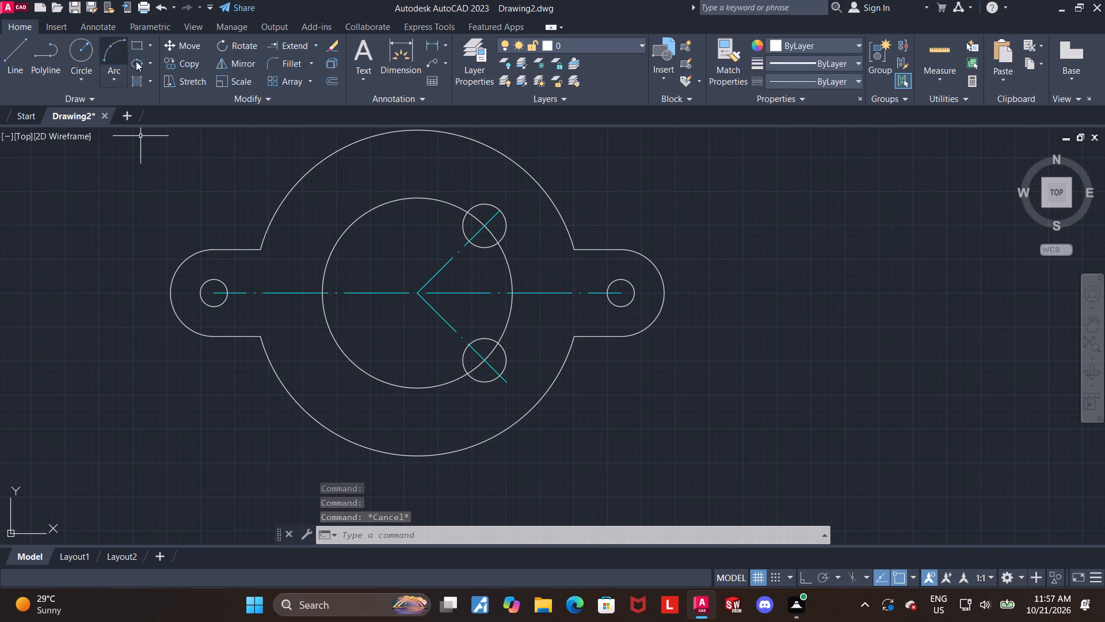
Trim away the left part of the 70-diameter circle, leaving only the right-hand arc joining the two radius 8 circles.
click(315, 44)
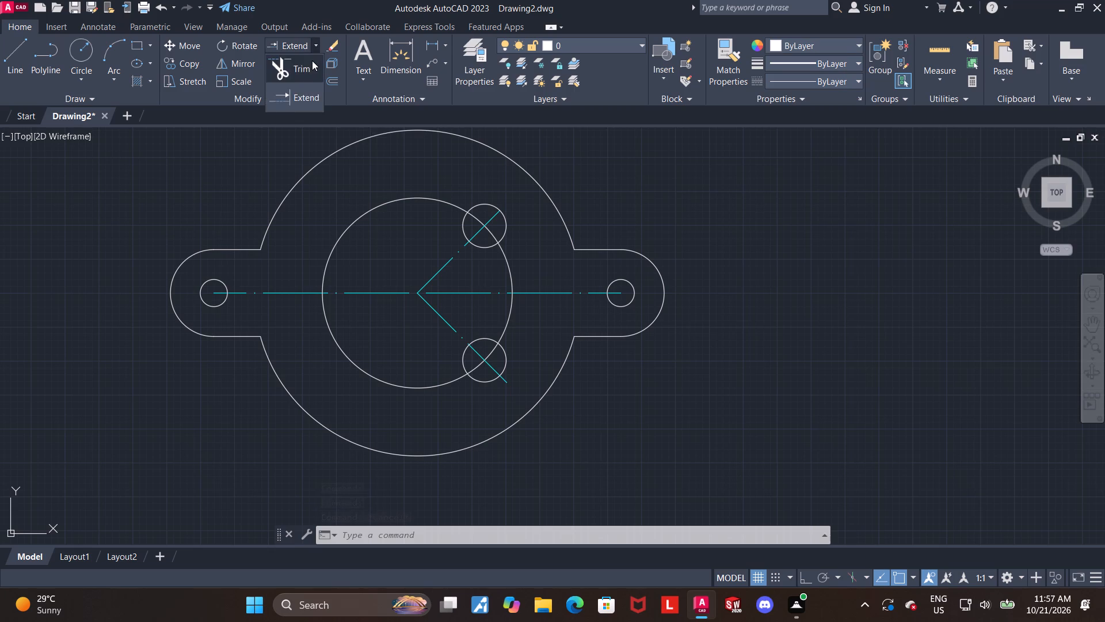
click(312, 60)
drag(361, 230, 356, 209)
drag(372, 329, 349, 361)
key(Escape)
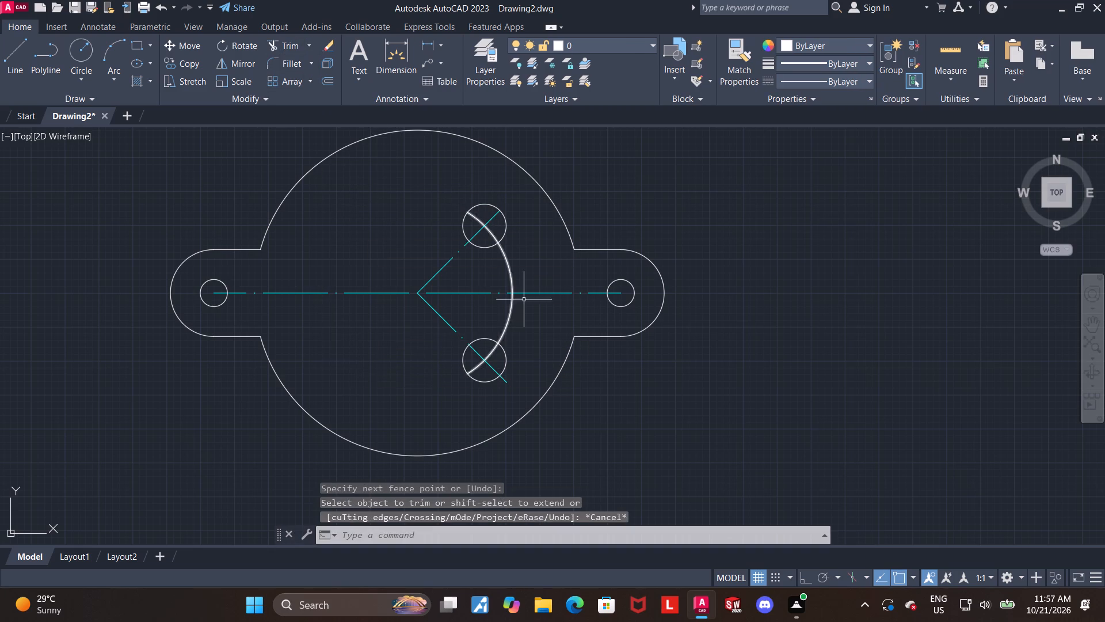
Offset the remaining arc of the 70-diameter circle by 8 to both its outer and inner sides.
click(512, 308)
text(offset)
key(Return)
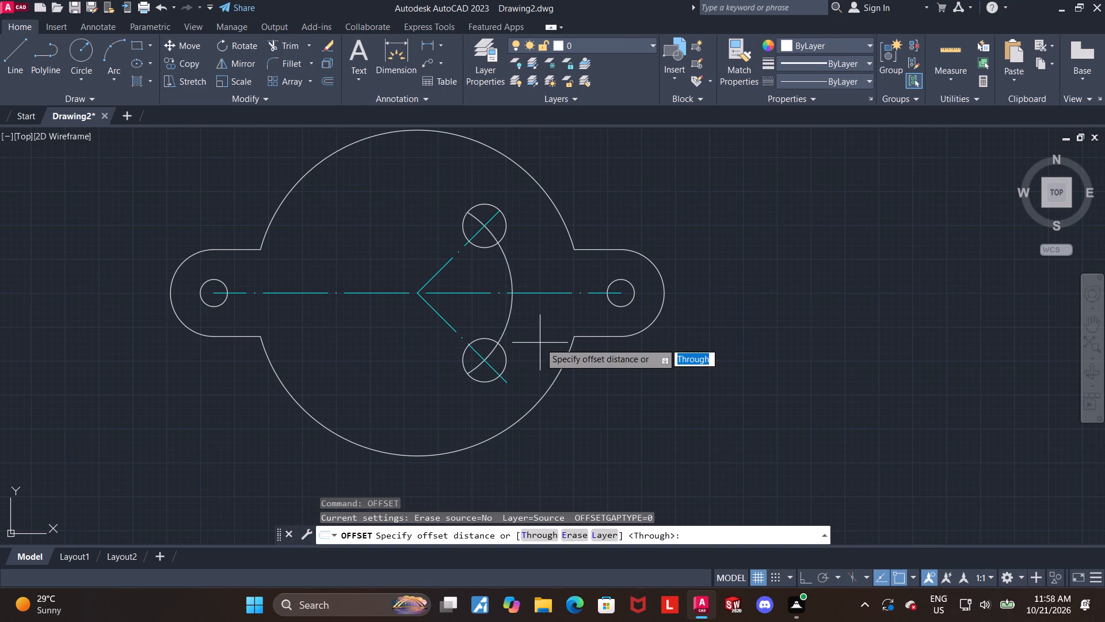
key(Return)
key(8)
key(Return)
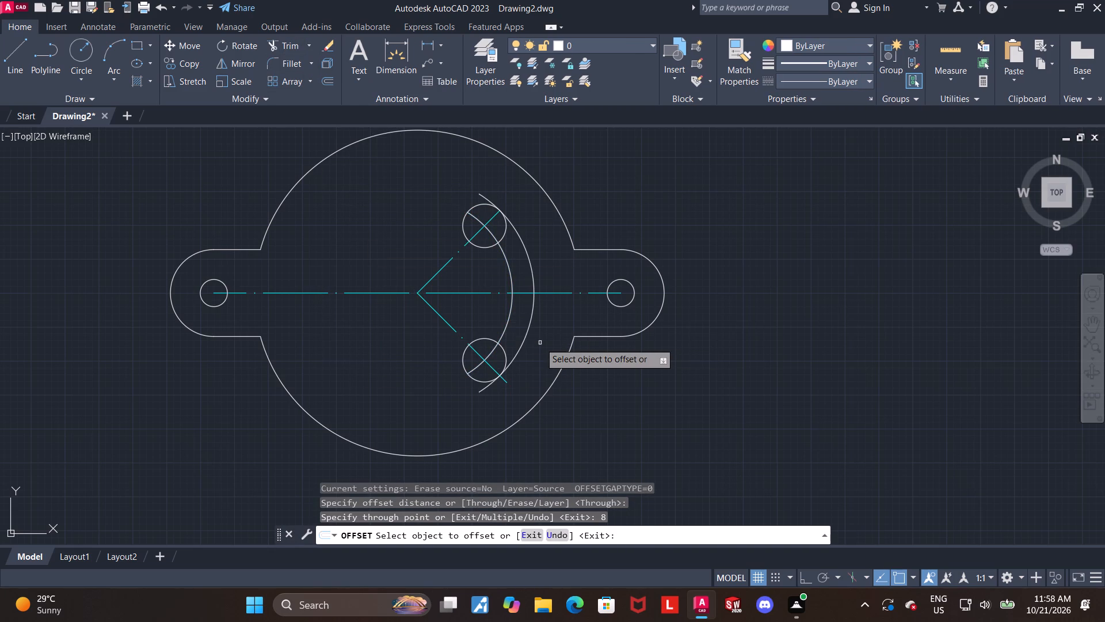
click(509, 311)
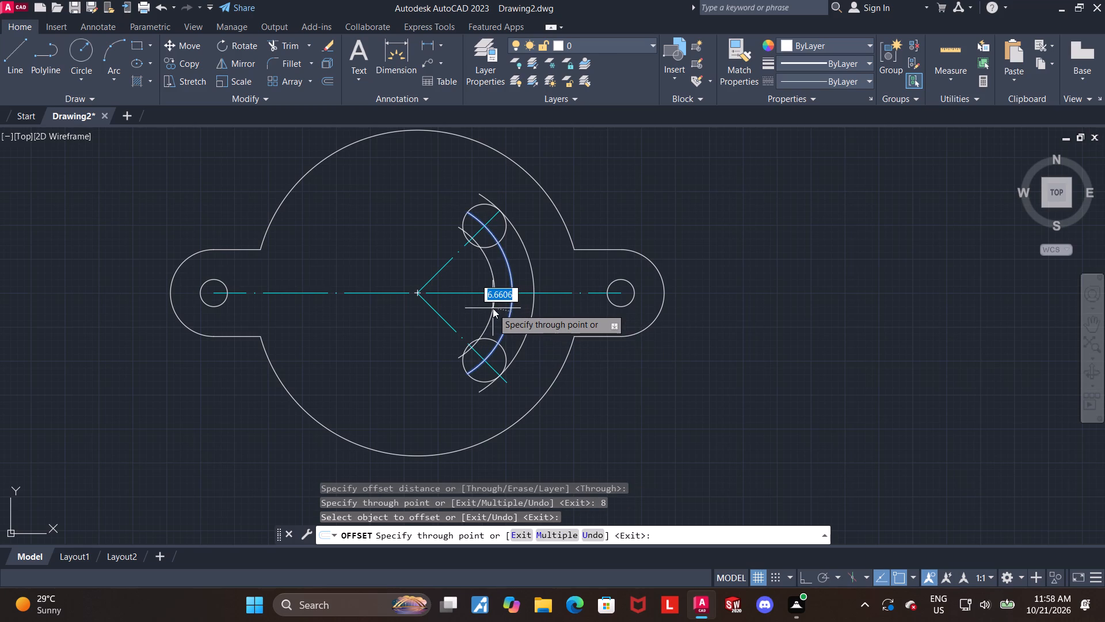
key(8)
key(Return)
key(Escape)
key(Escape)
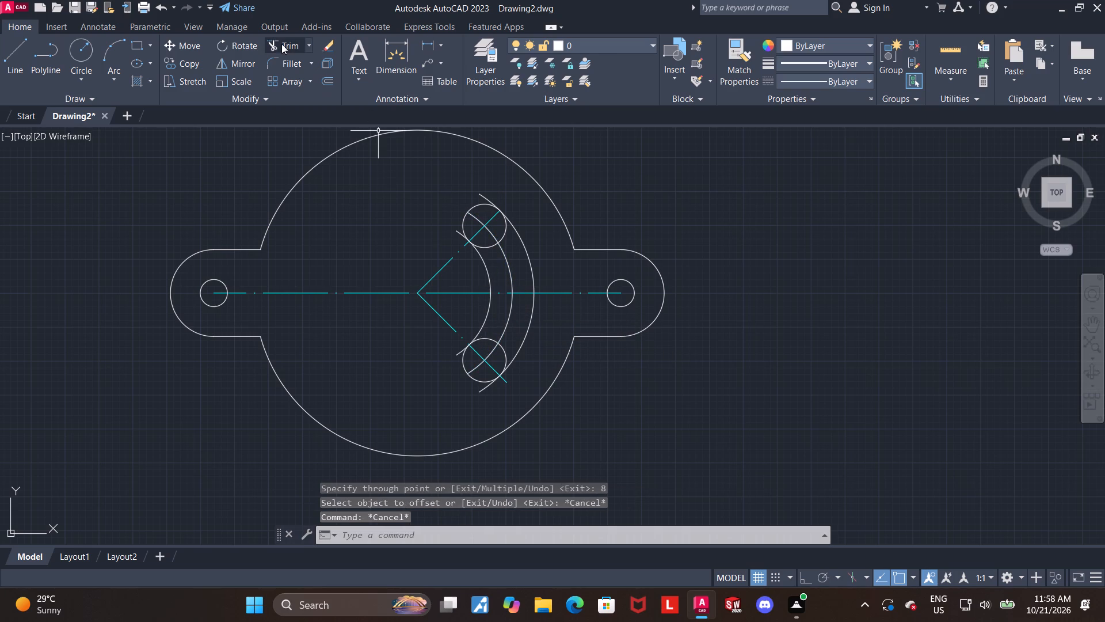
Trim the overhanging ends of the offset arcs and the inner portions of both radius 8 circles to form a curved slot.
click(281, 44)
click(455, 232)
click(480, 196)
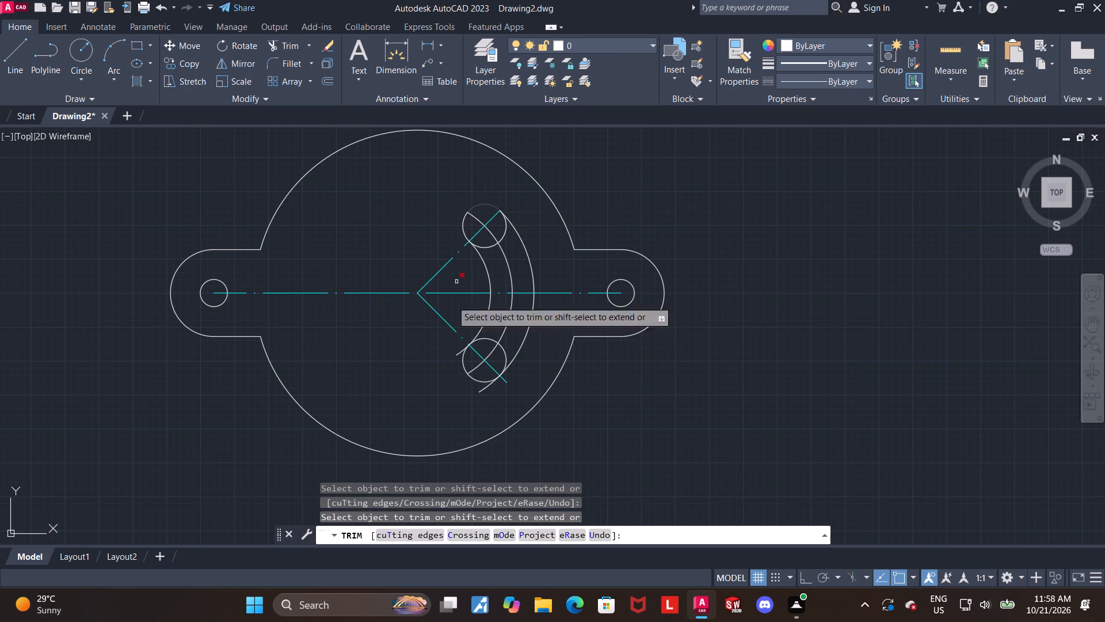
click(456, 352)
click(480, 390)
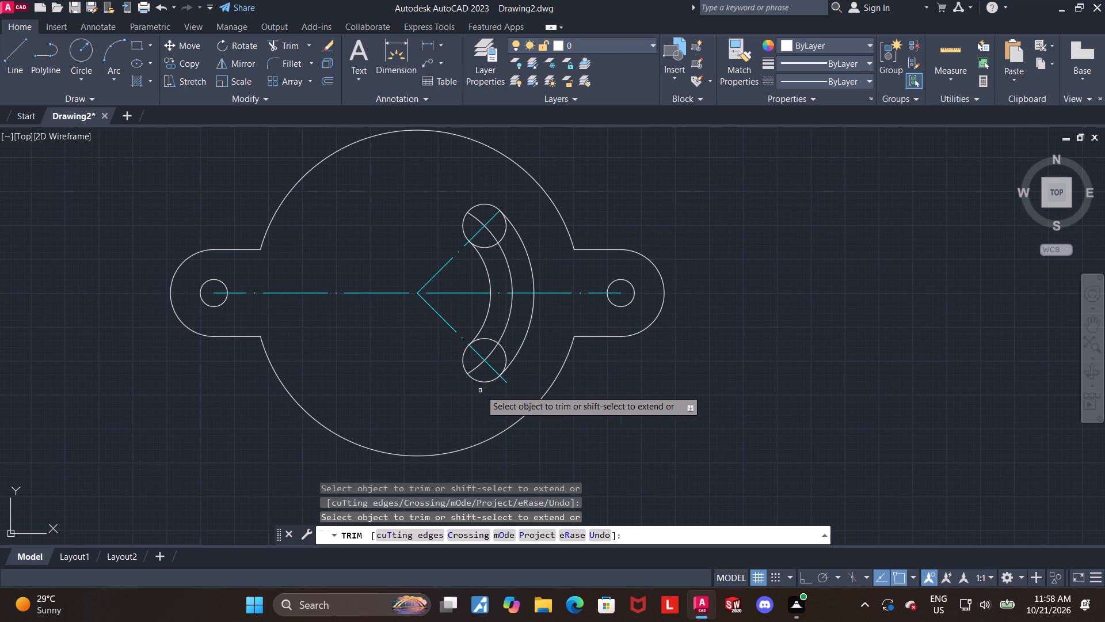
click(503, 352)
click(487, 342)
click(487, 337)
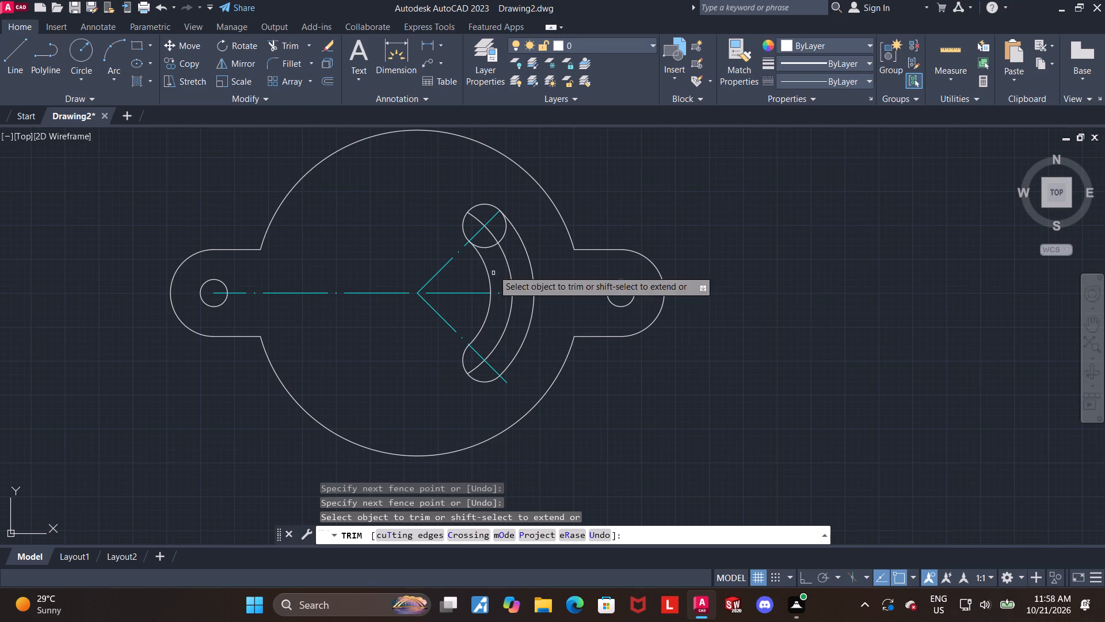
click(487, 248)
click(506, 237)
key(Escape)
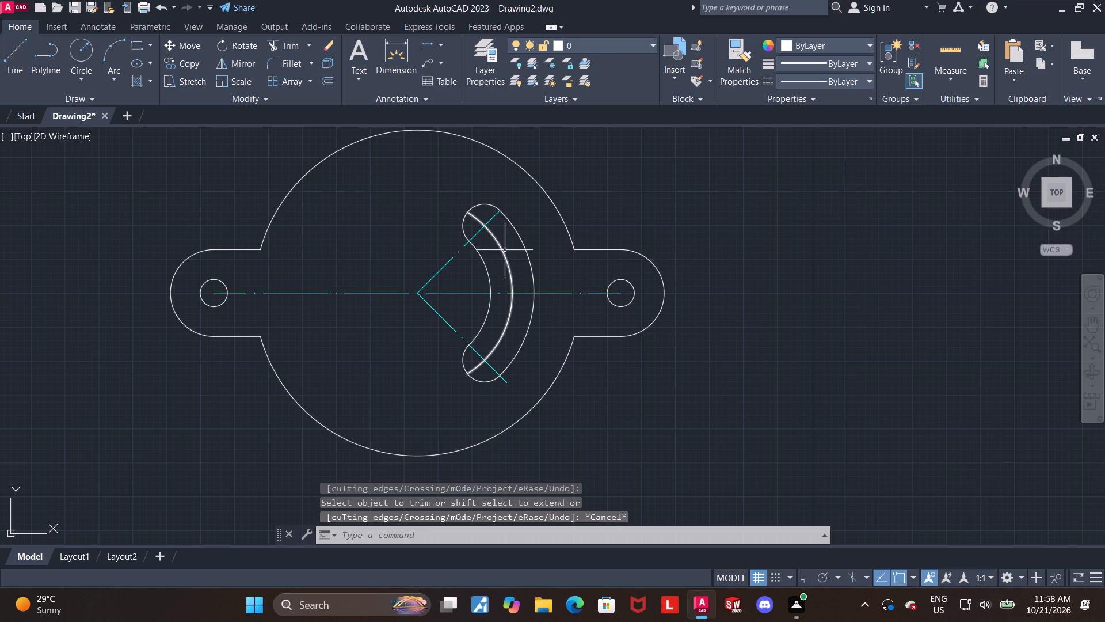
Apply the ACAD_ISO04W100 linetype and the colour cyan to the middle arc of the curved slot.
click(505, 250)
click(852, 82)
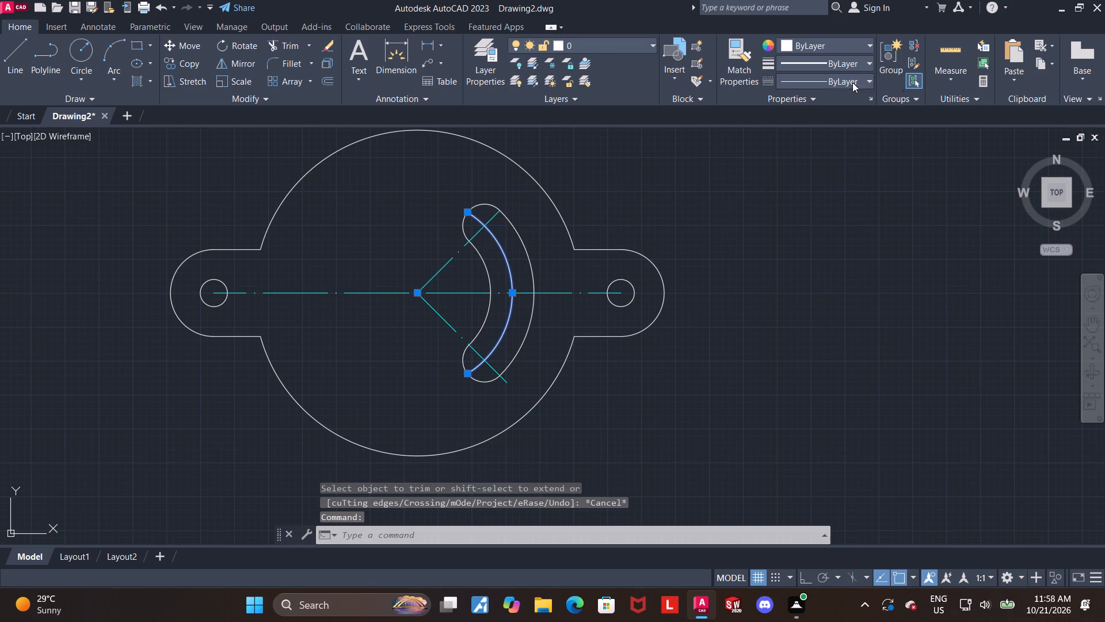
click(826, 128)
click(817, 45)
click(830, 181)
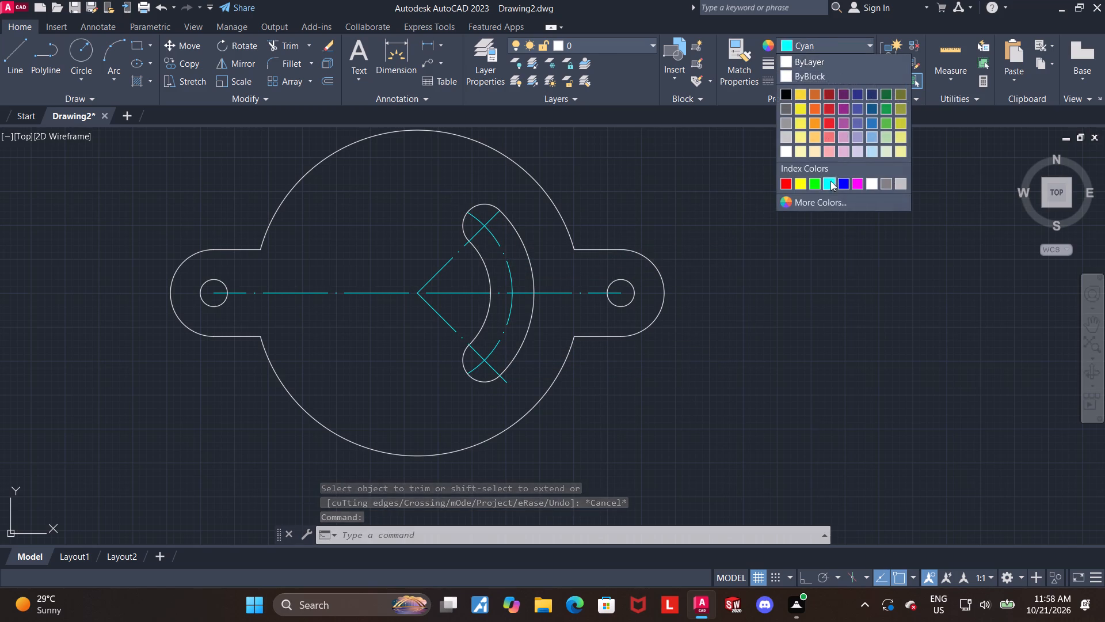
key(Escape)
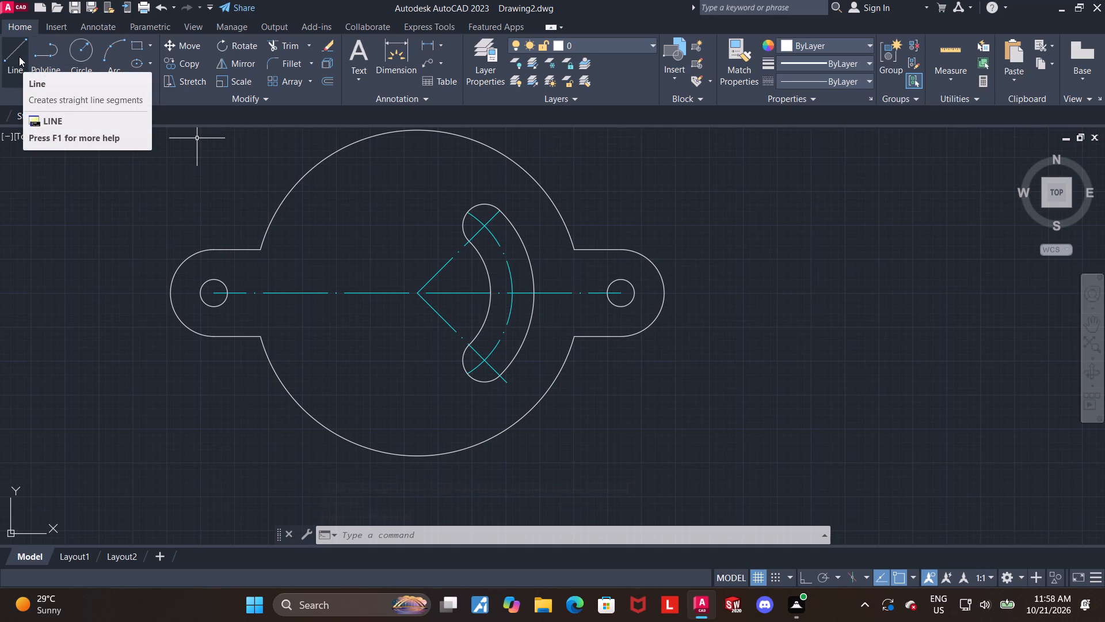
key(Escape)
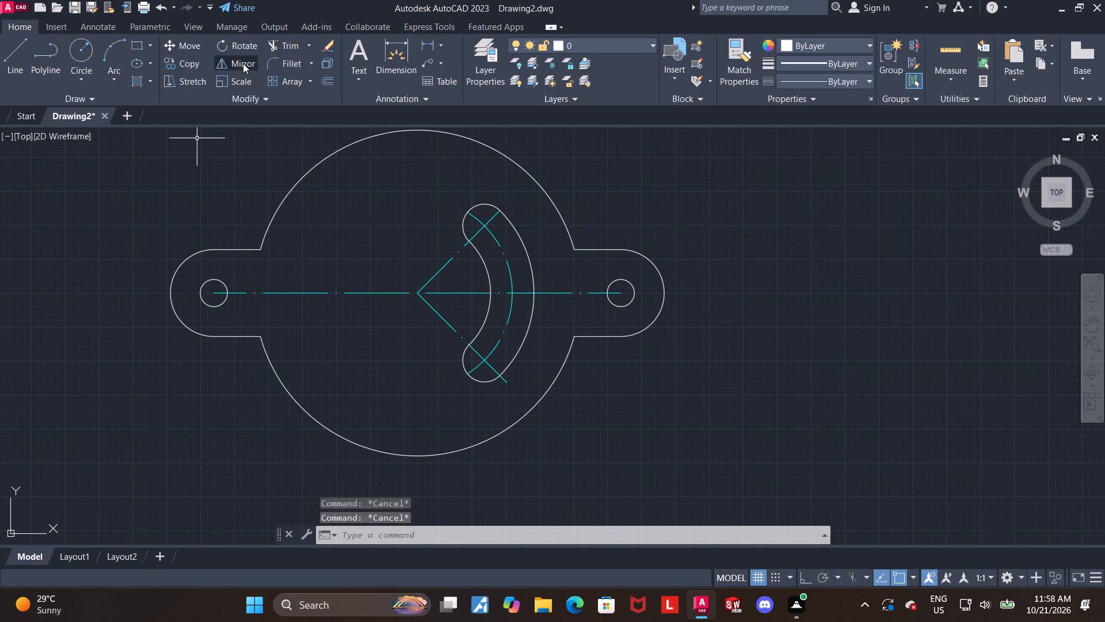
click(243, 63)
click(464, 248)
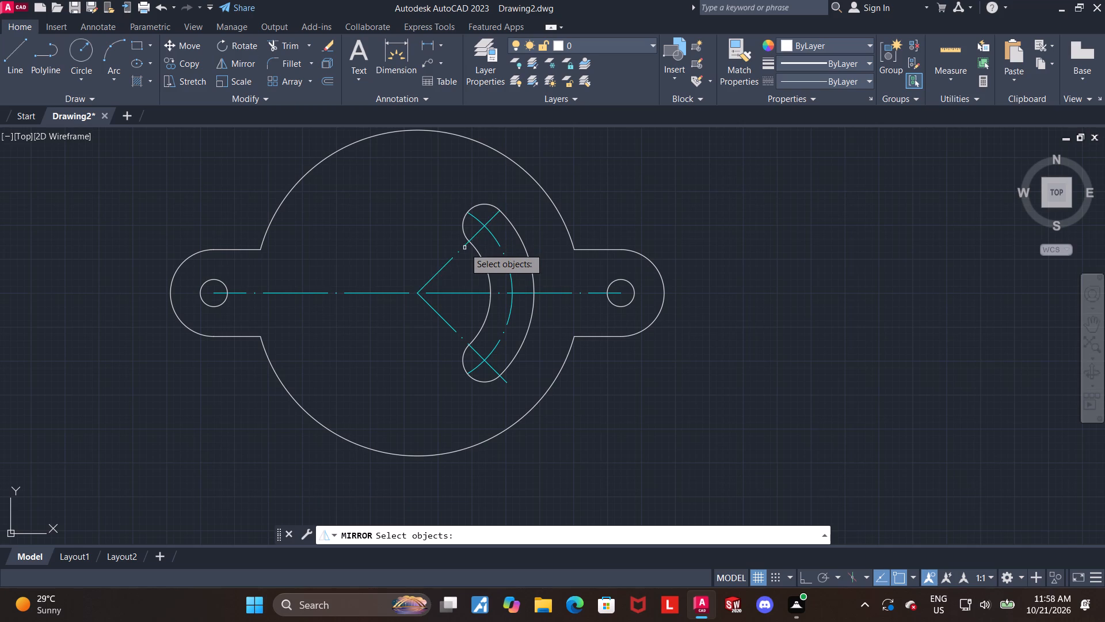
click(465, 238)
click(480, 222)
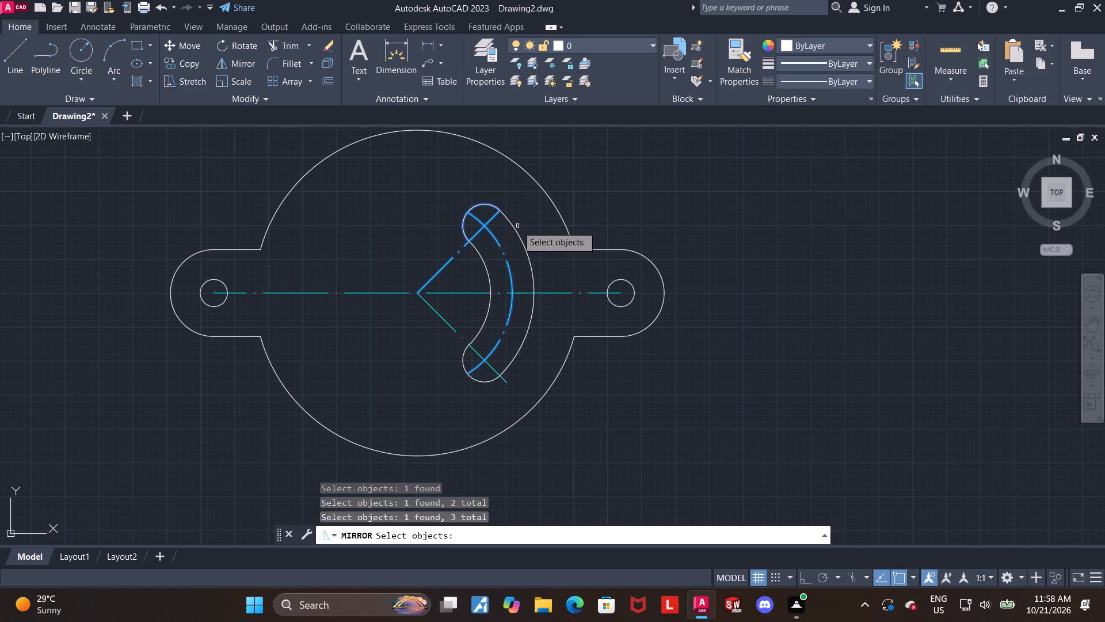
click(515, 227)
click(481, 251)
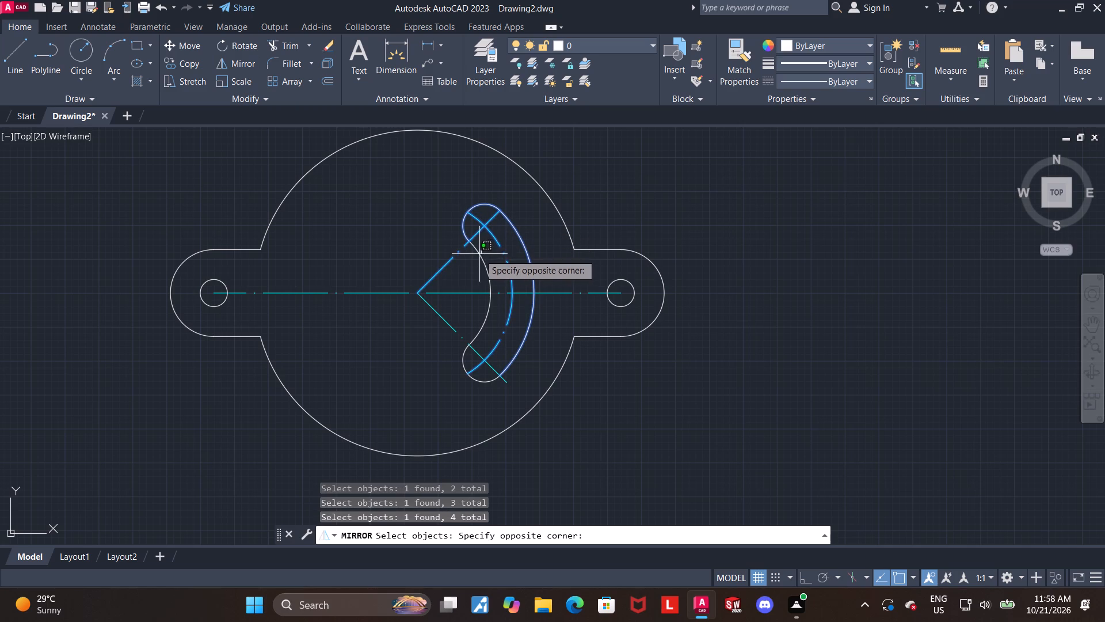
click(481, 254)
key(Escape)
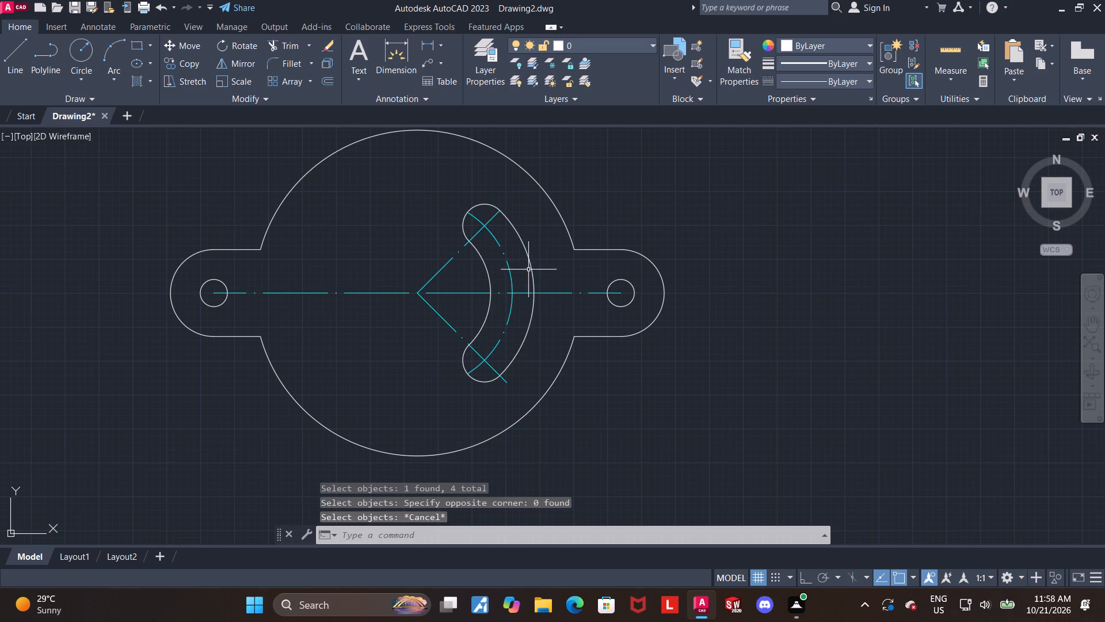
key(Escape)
Delete the cyan middle arc running through the curved slot.
click(509, 270)
key(Delete)
Draw a 70-diameter circle centred on the intersection of the centre lines in the plate body.
click(81, 46)
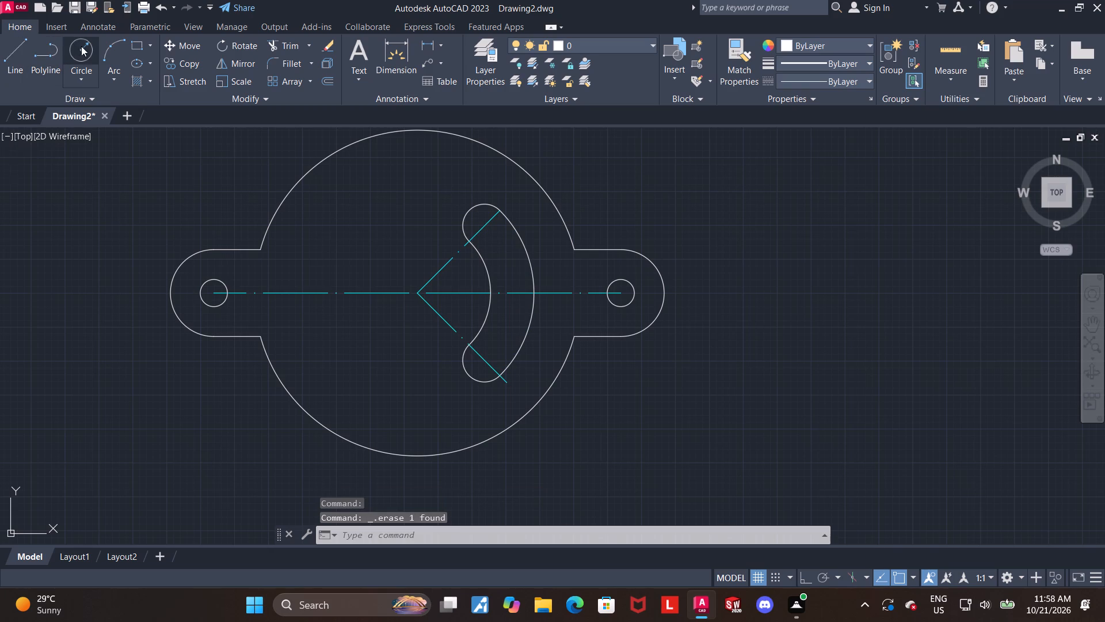
click(417, 295)
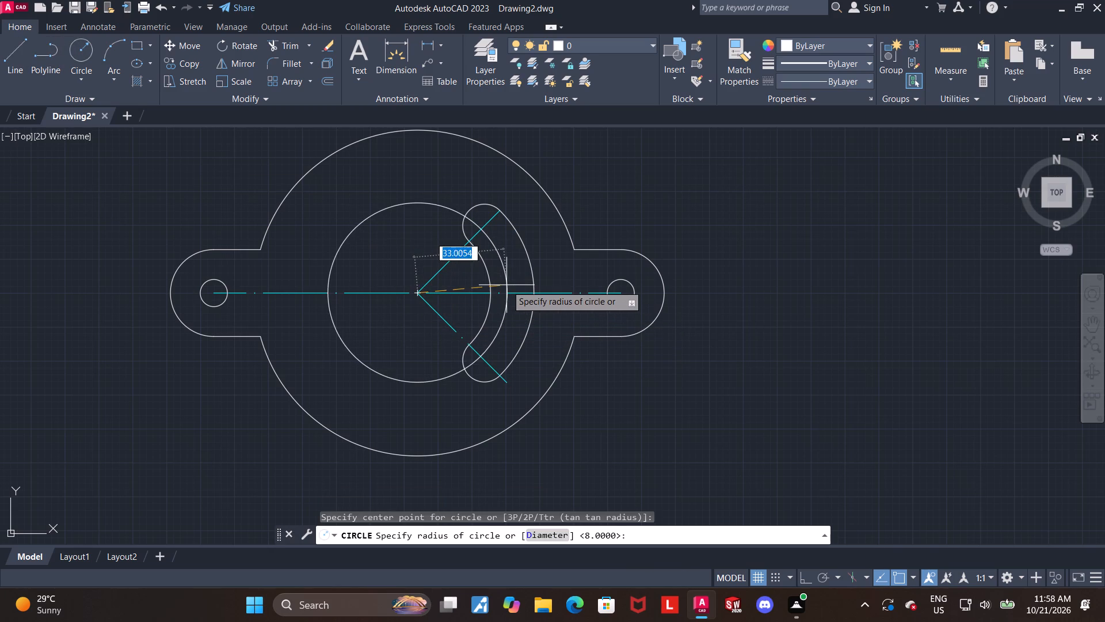
key(d)
key(Return)
text(70)
key(Return)
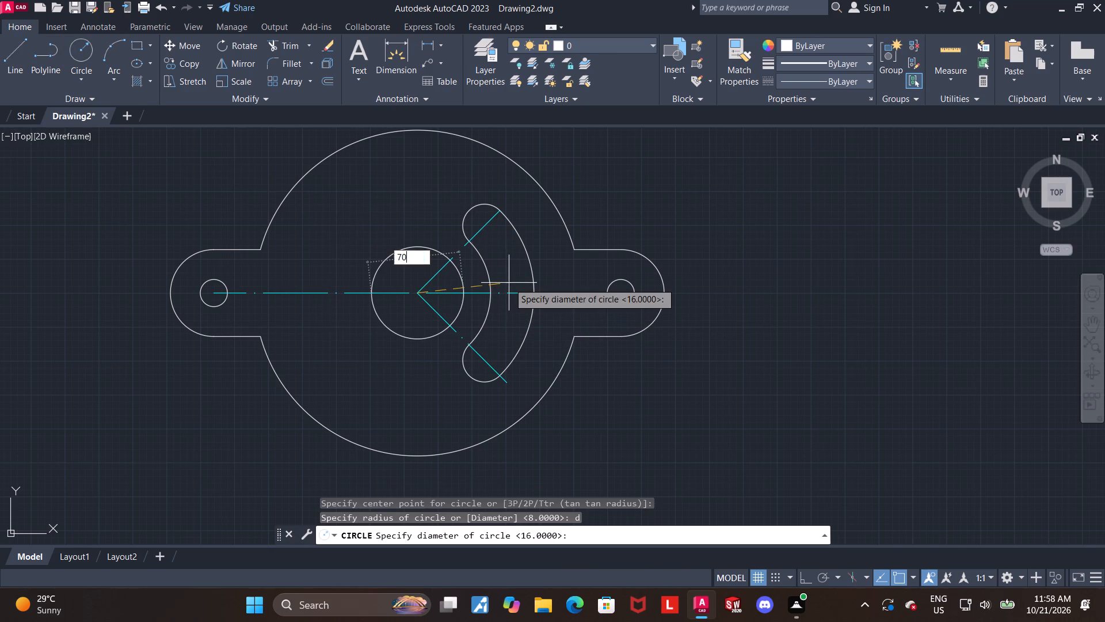
key(Escape)
Apply the centre lines' dash-dot linetype and the colour cyan to the 70-diameter circle.
click(509, 273)
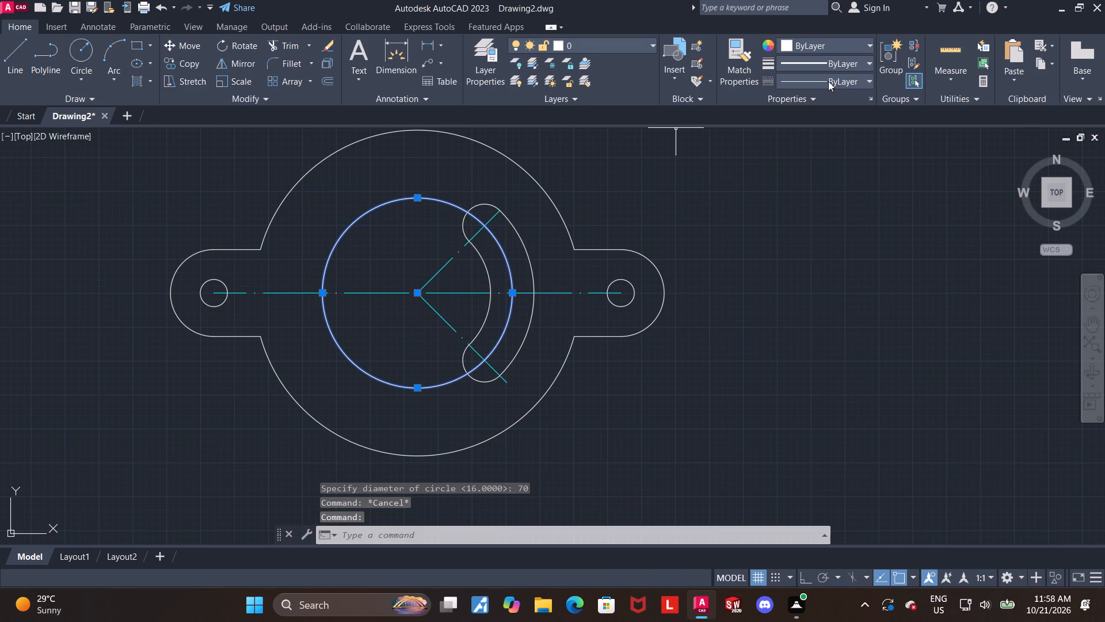
click(839, 78)
click(837, 125)
click(839, 43)
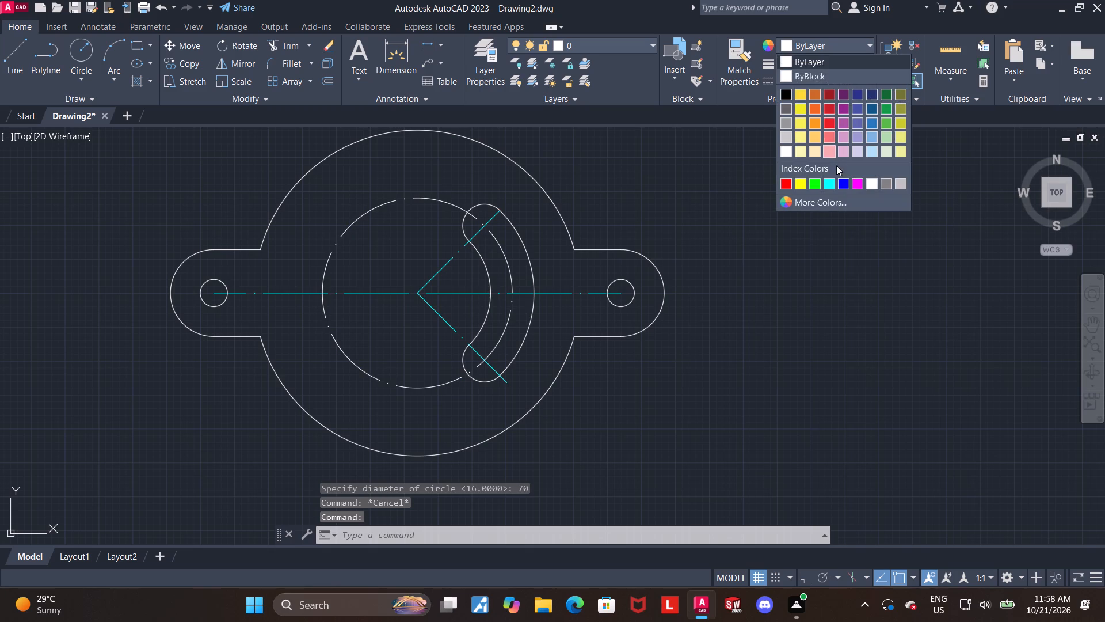
click(832, 180)
key(Escape)
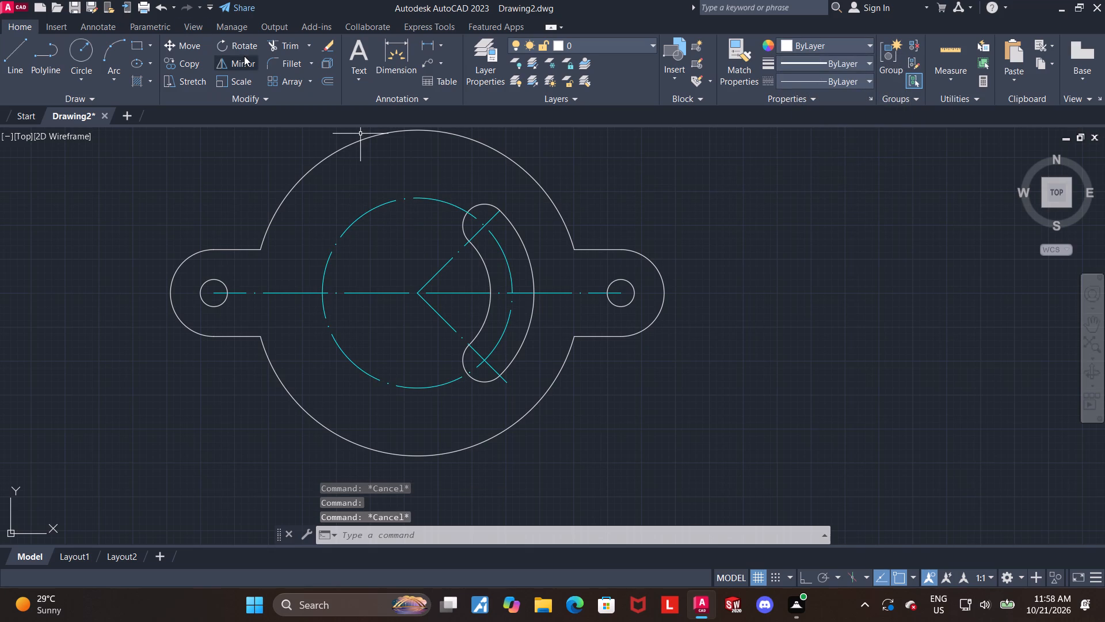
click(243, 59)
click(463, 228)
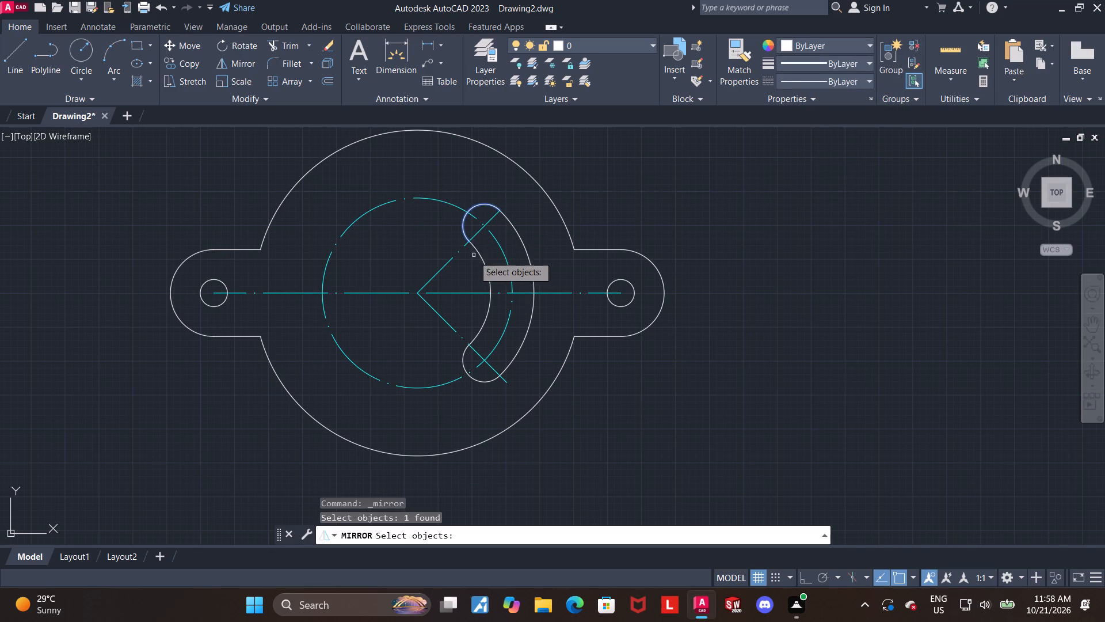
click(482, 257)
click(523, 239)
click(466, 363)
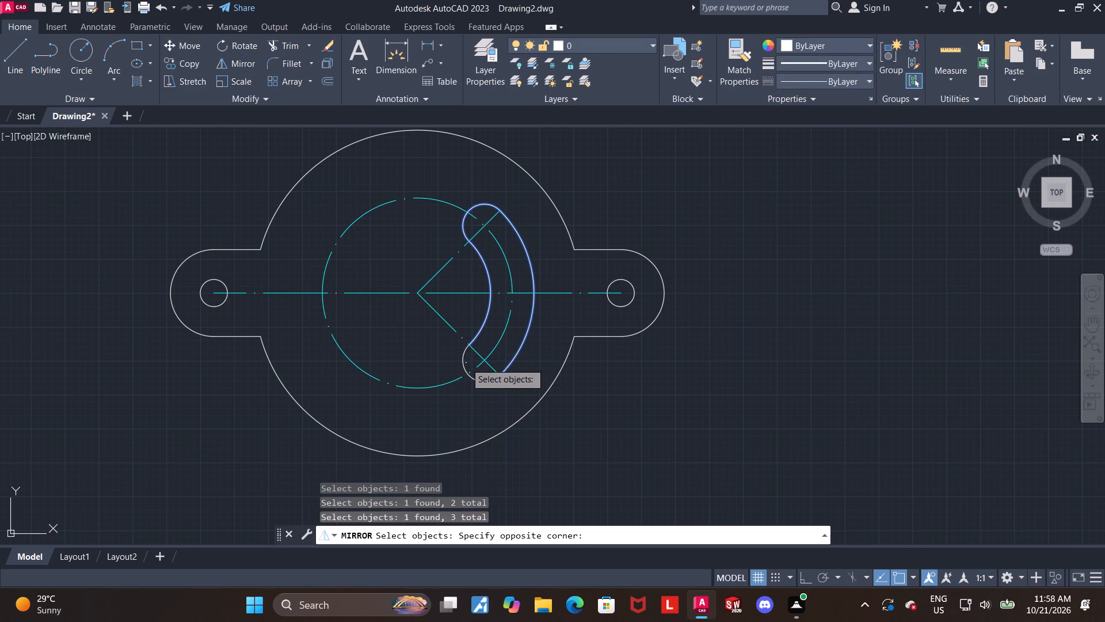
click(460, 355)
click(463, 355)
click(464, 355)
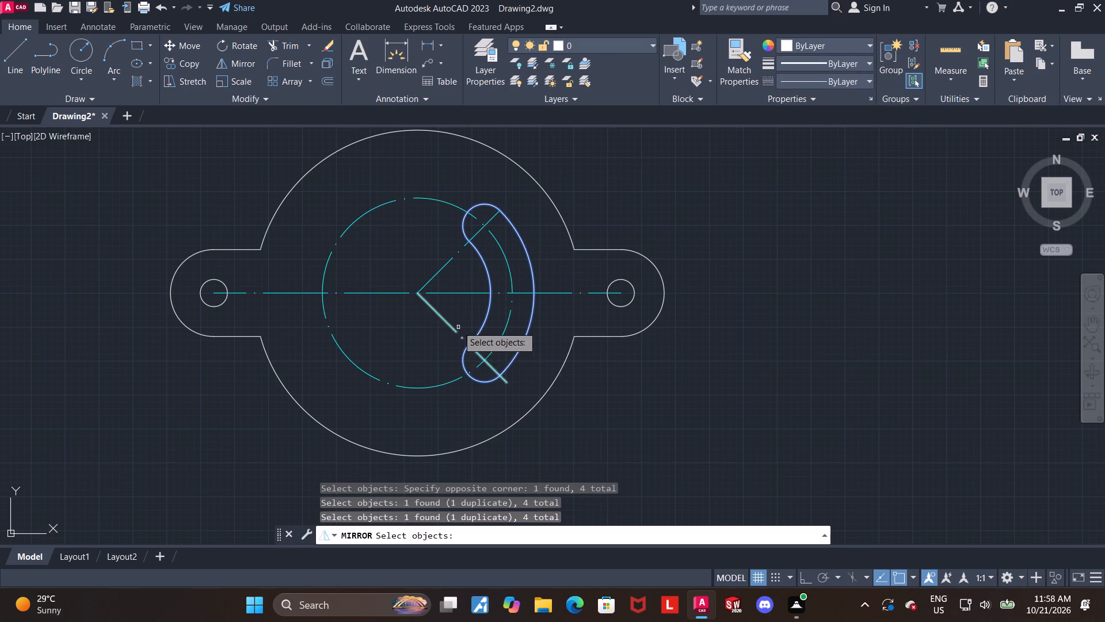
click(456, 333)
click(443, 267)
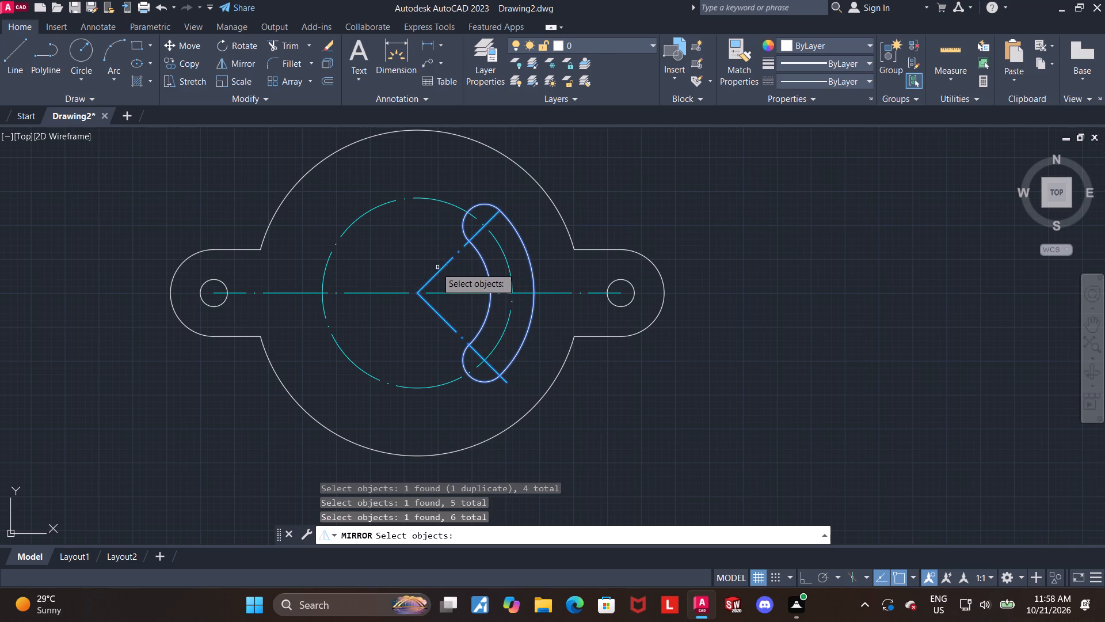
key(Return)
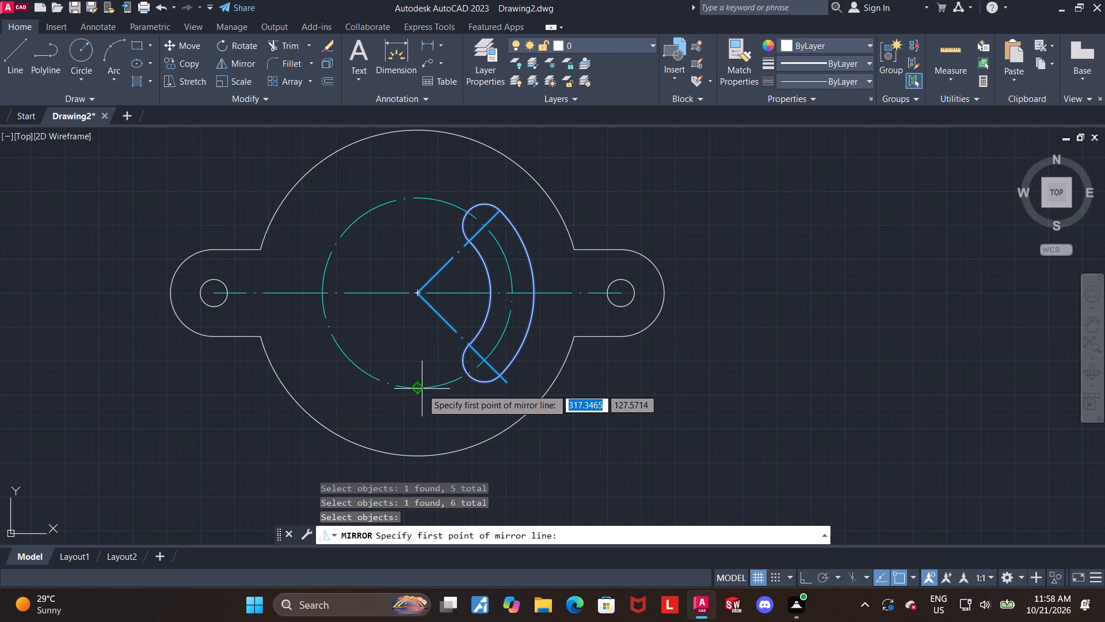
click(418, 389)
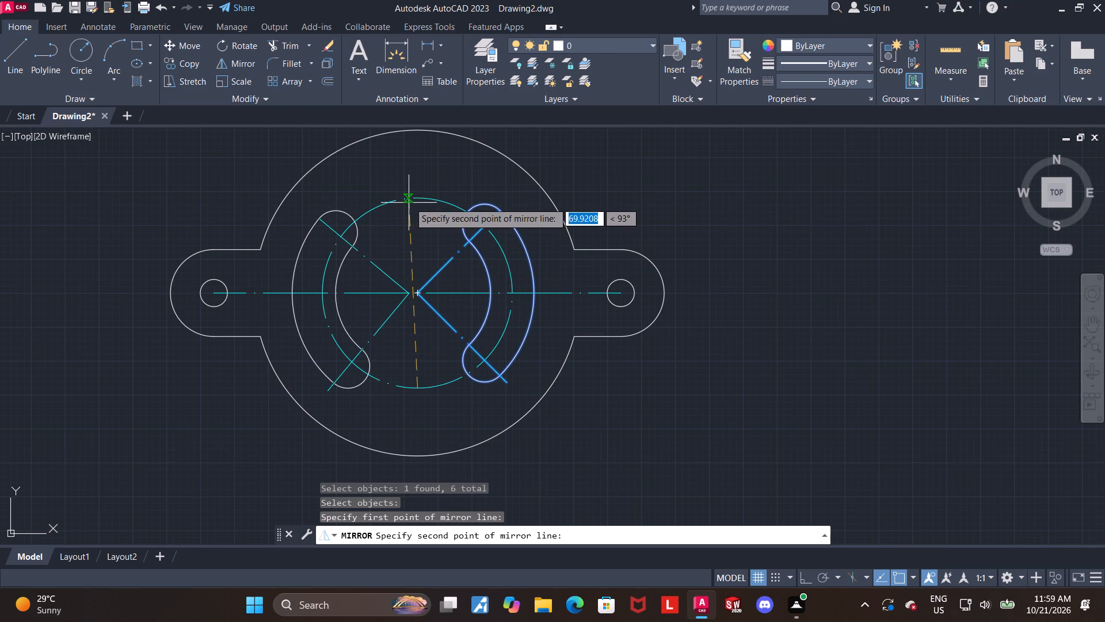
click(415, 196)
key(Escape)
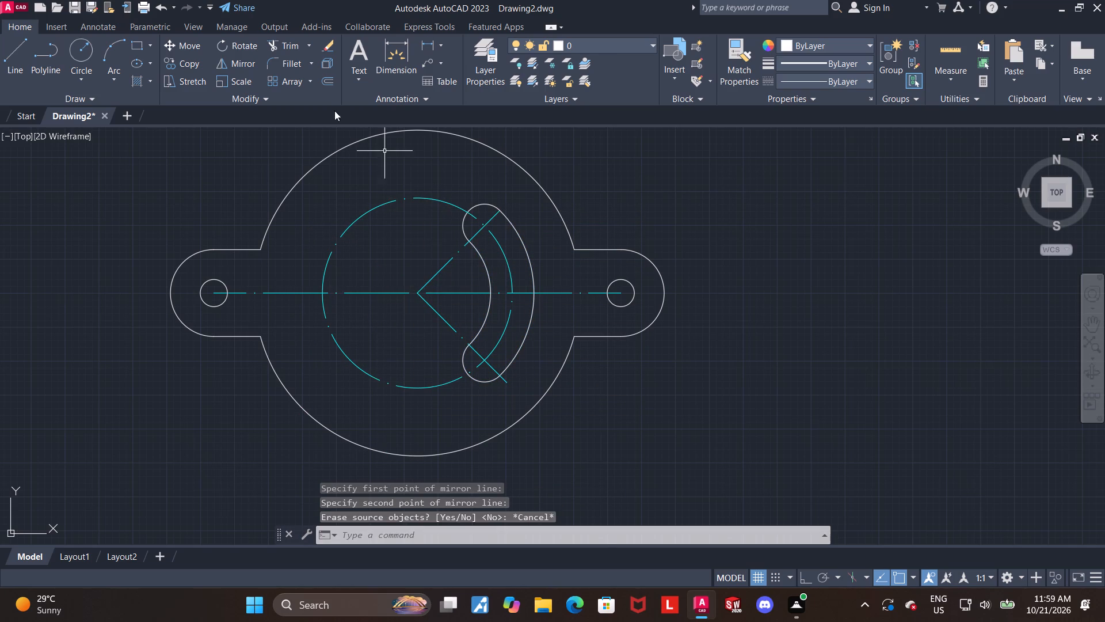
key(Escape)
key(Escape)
Mirror the curved slot and its two diagonal centre lines about the vertical axis through the 70-diameter circle's quadrants, keeping the source objects.
click(233, 59)
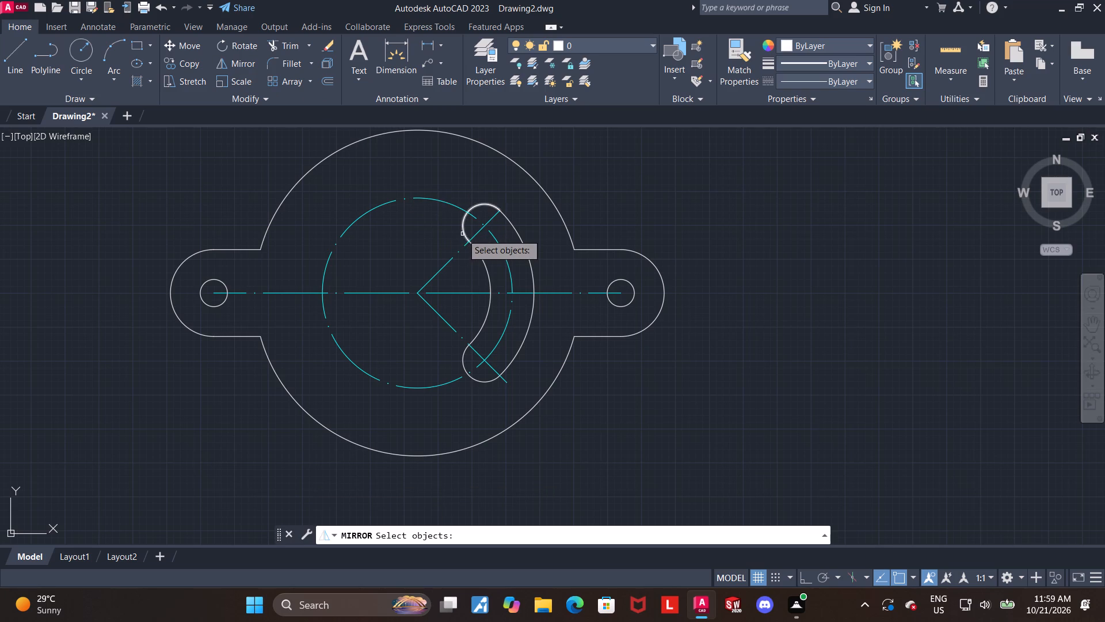
click(462, 234)
click(480, 256)
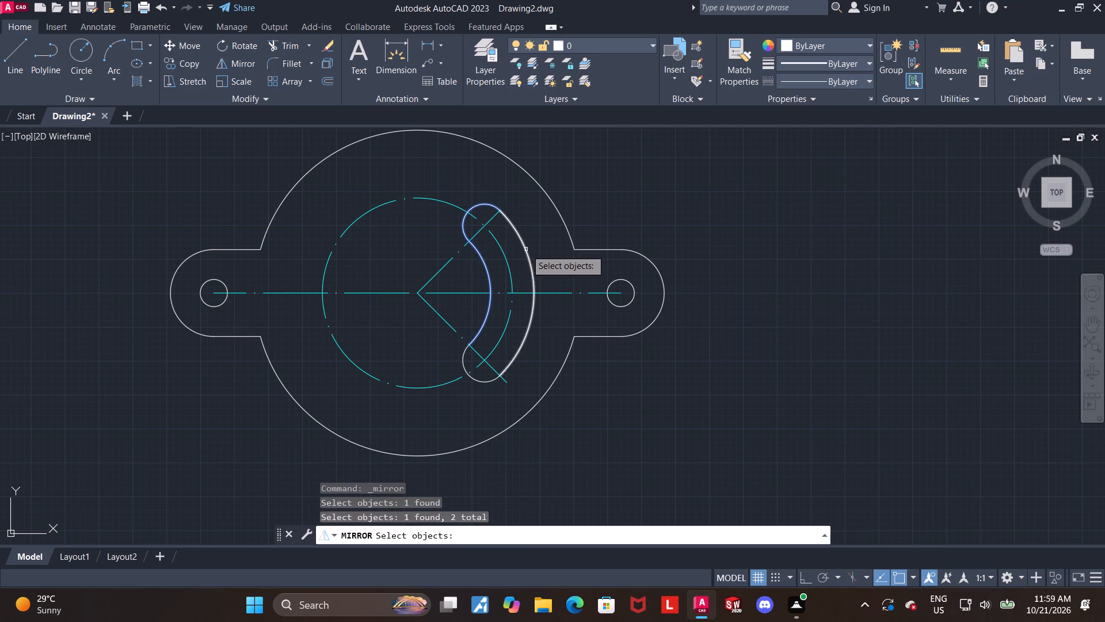
click(527, 249)
click(463, 359)
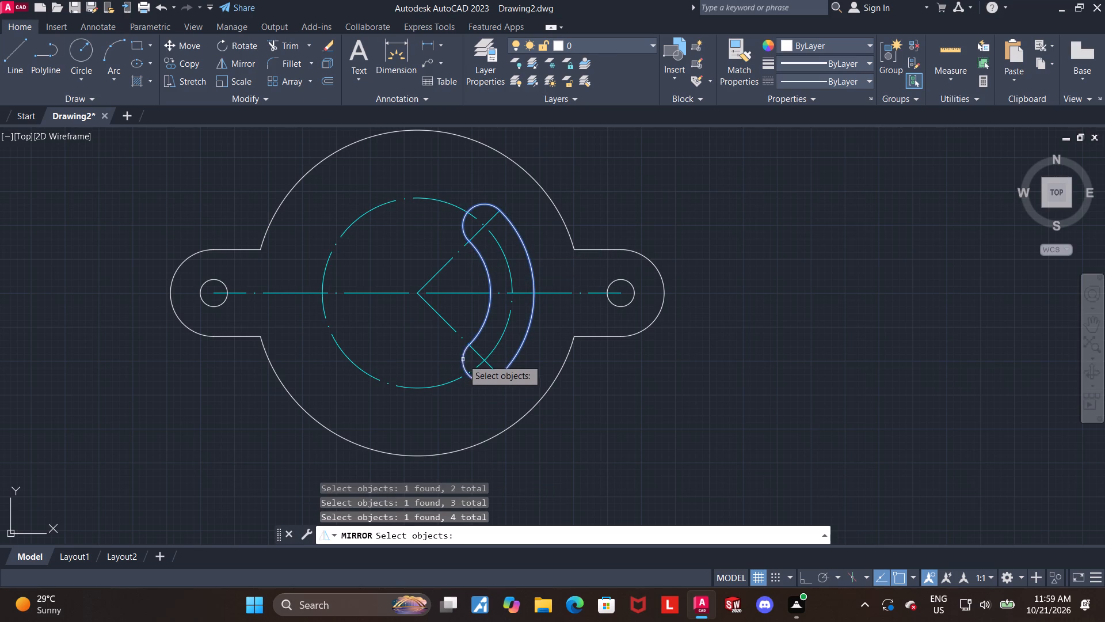
click(455, 328)
click(448, 265)
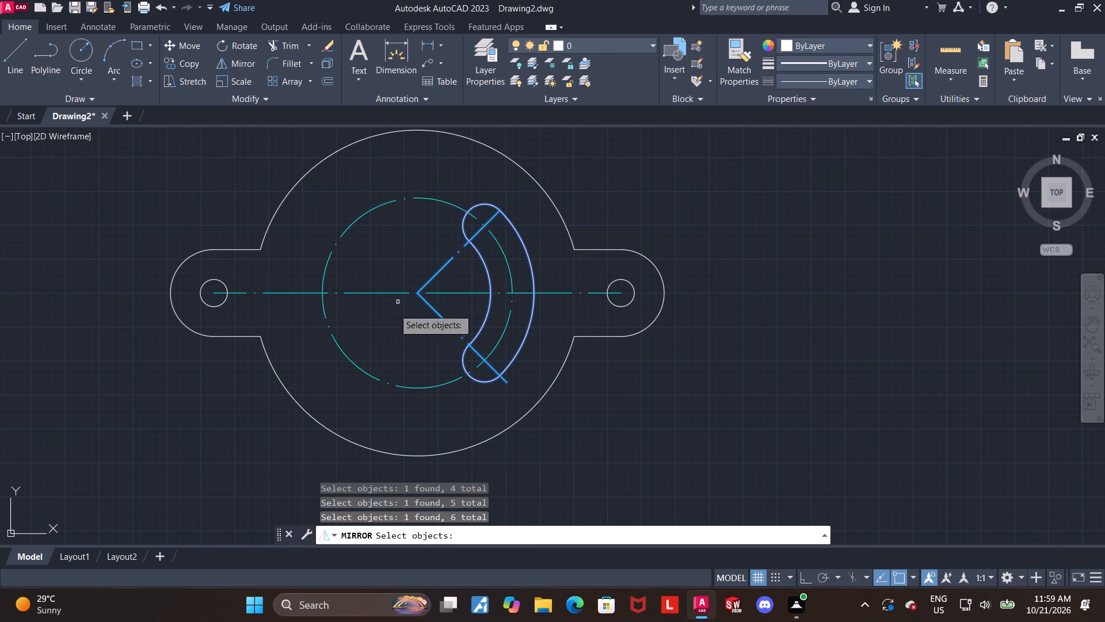
key(Return)
click(417, 387)
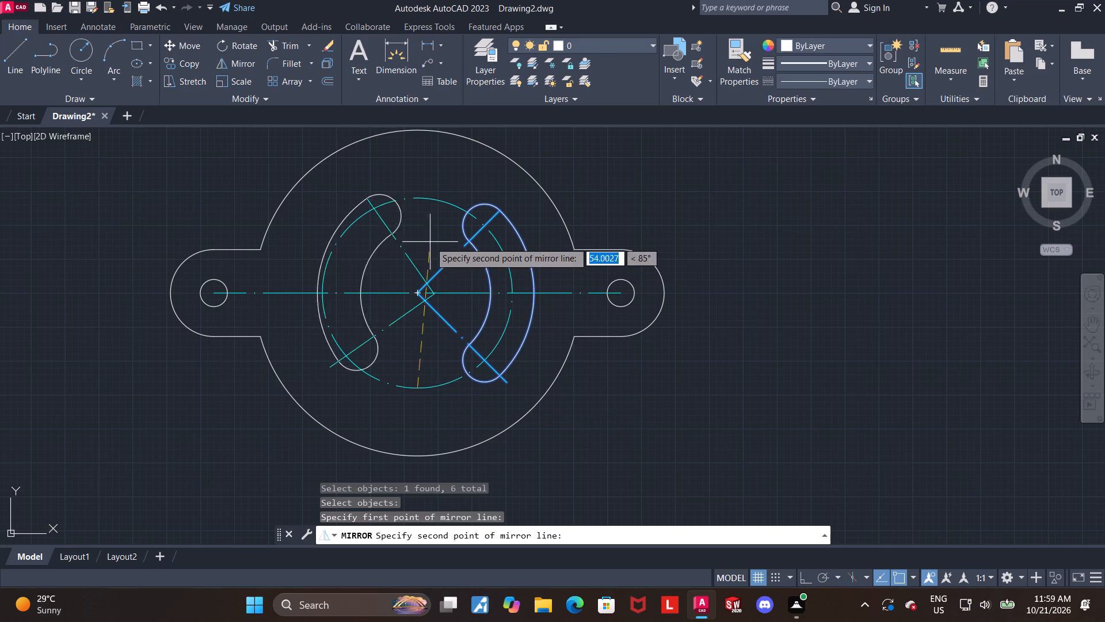
click(419, 198)
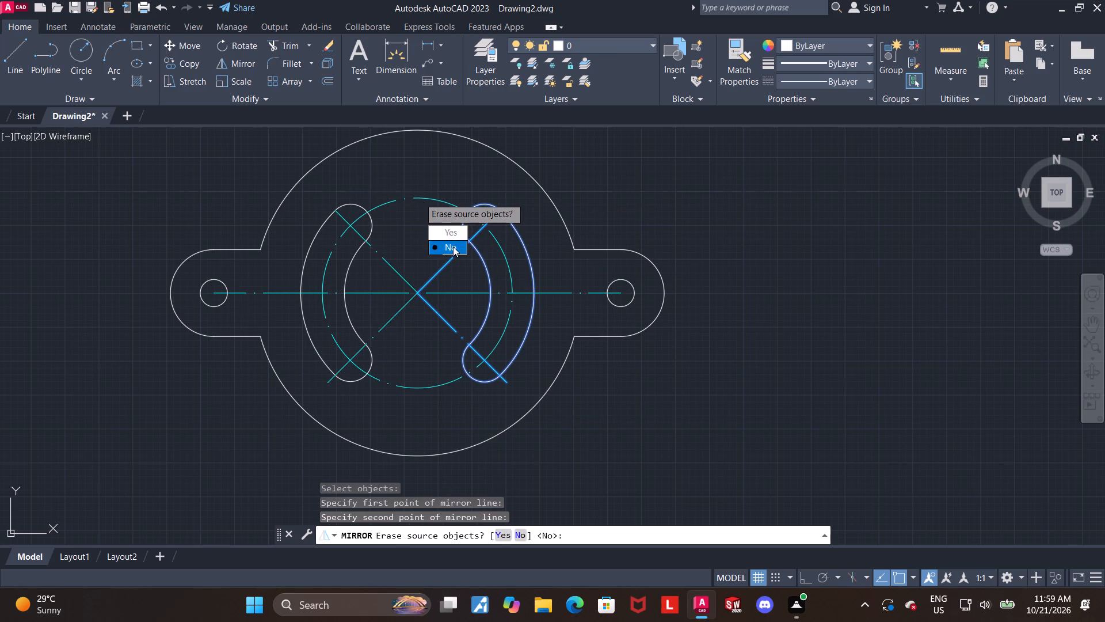
drag(453, 246, 419, 198)
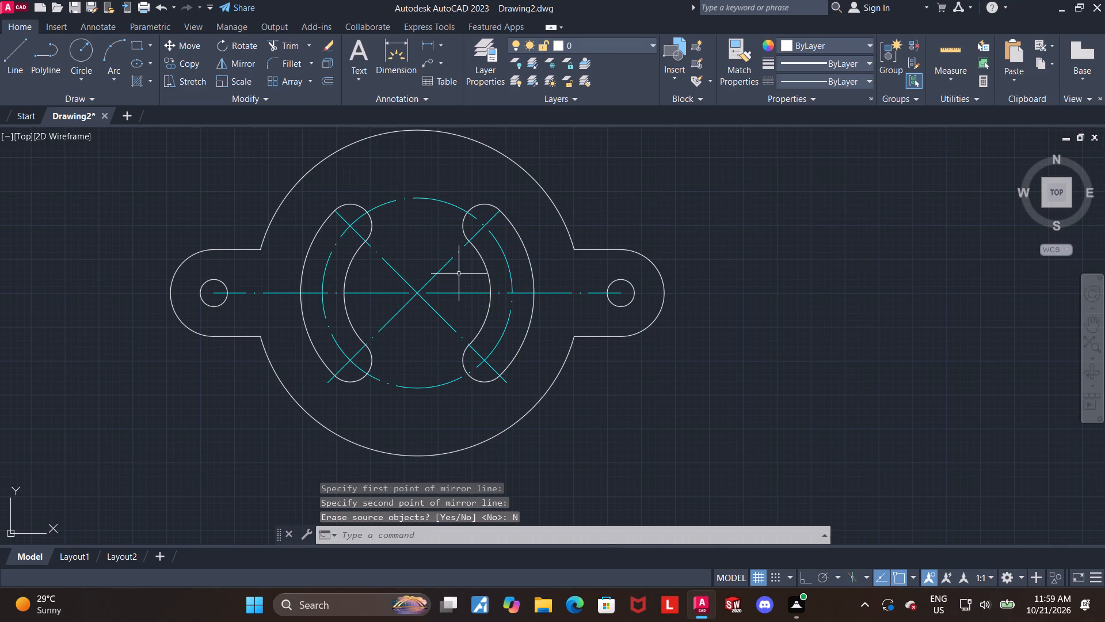
Add an angular dimension between the two lower diagonal centre lines, placed just below the plate centre.
scroll(412, 390, up, 1)
key(Escape)
key(Escape)
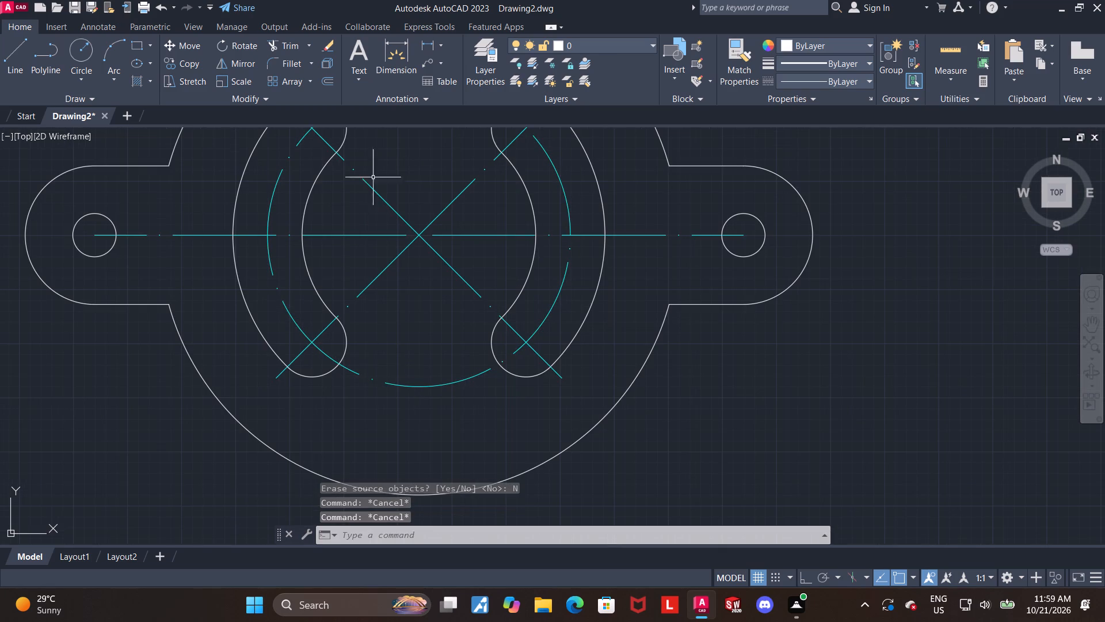
click(392, 67)
click(363, 294)
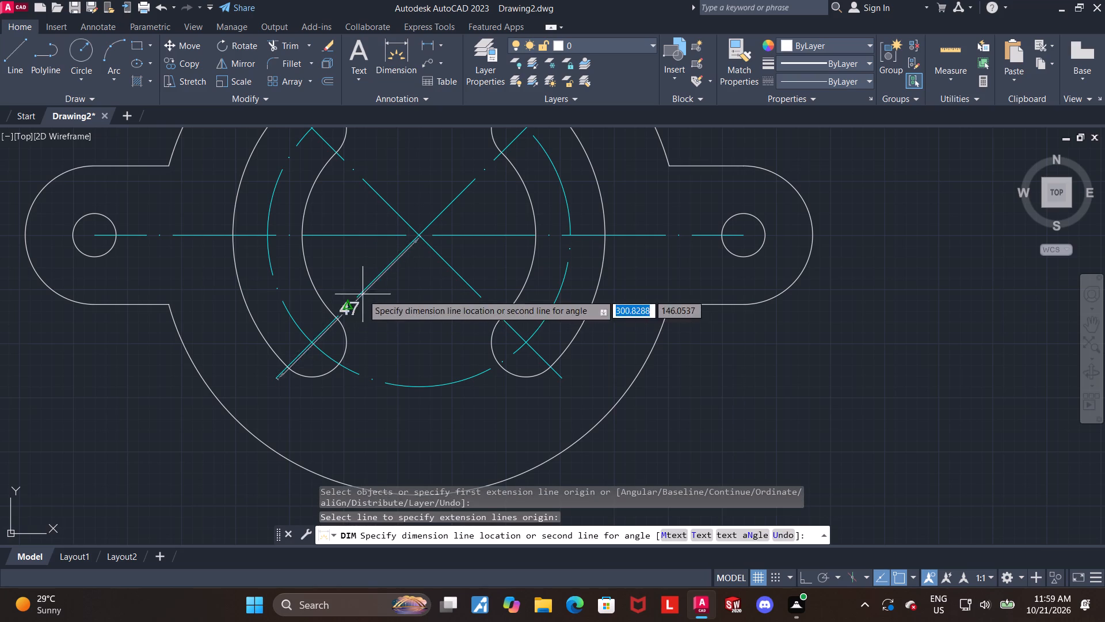
click(464, 286)
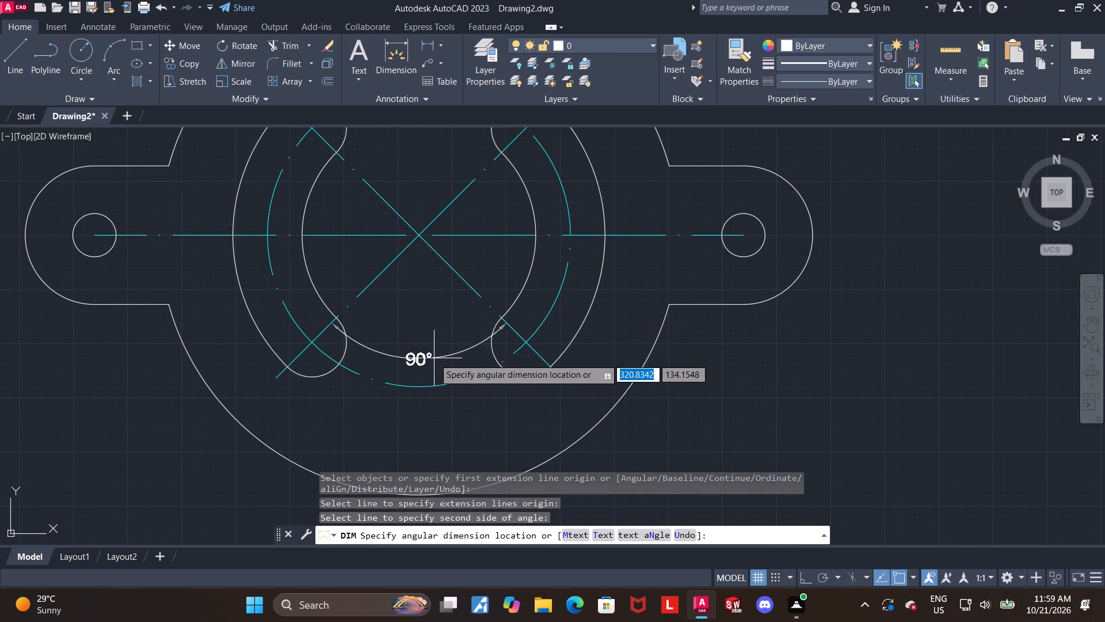
scroll(433, 361, down, 3)
scroll(434, 385, up, 2)
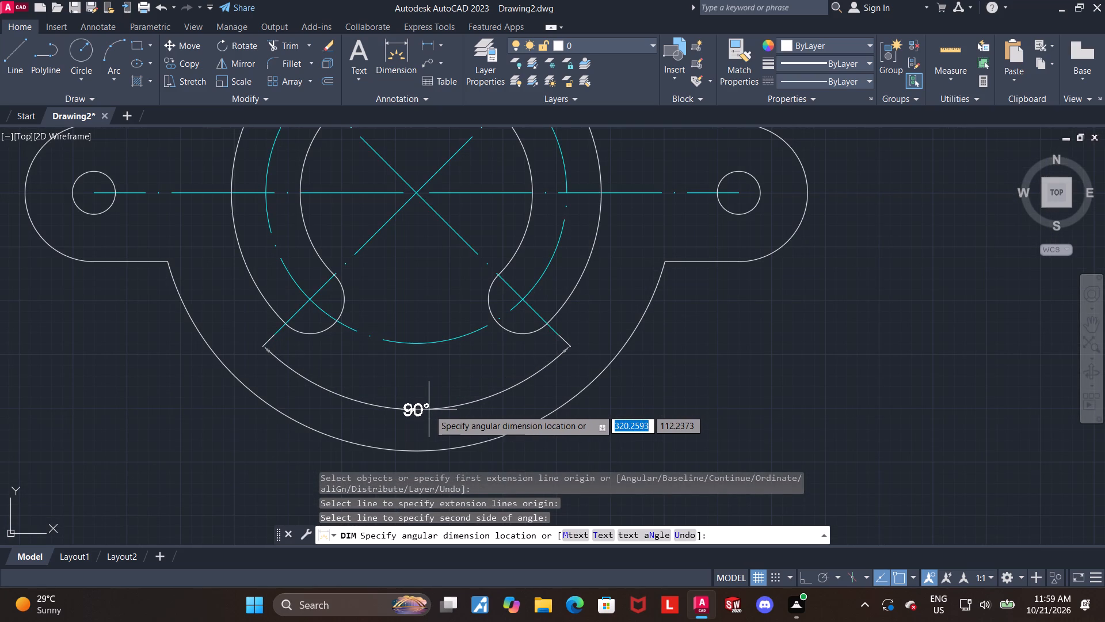
click(427, 272)
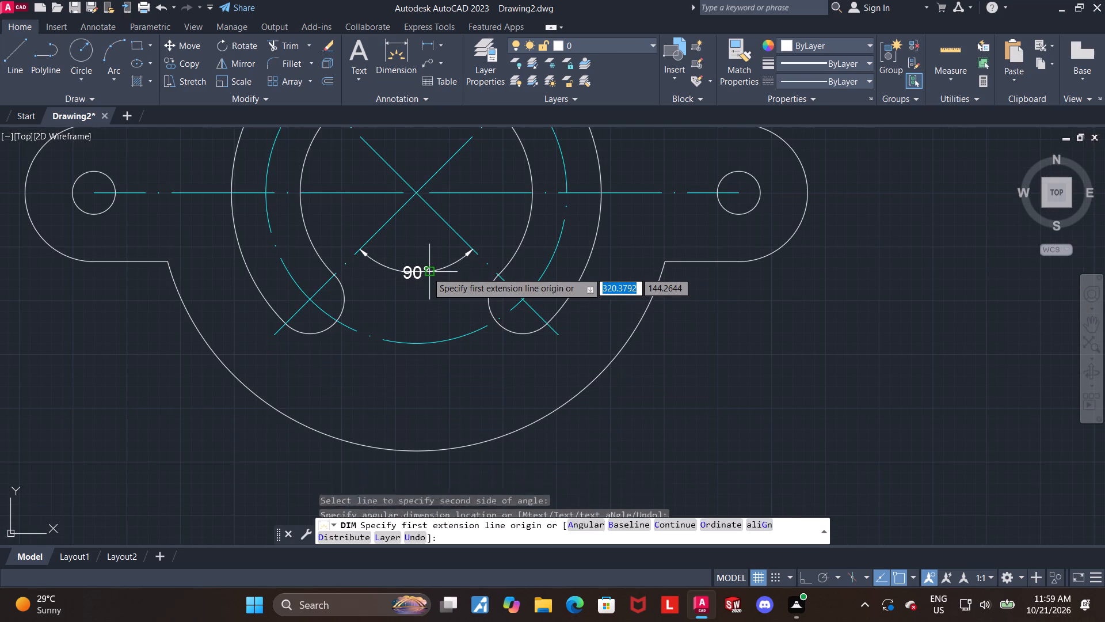
key(Escape)
middle_drag(427, 281, 431, 369)
key(Escape)
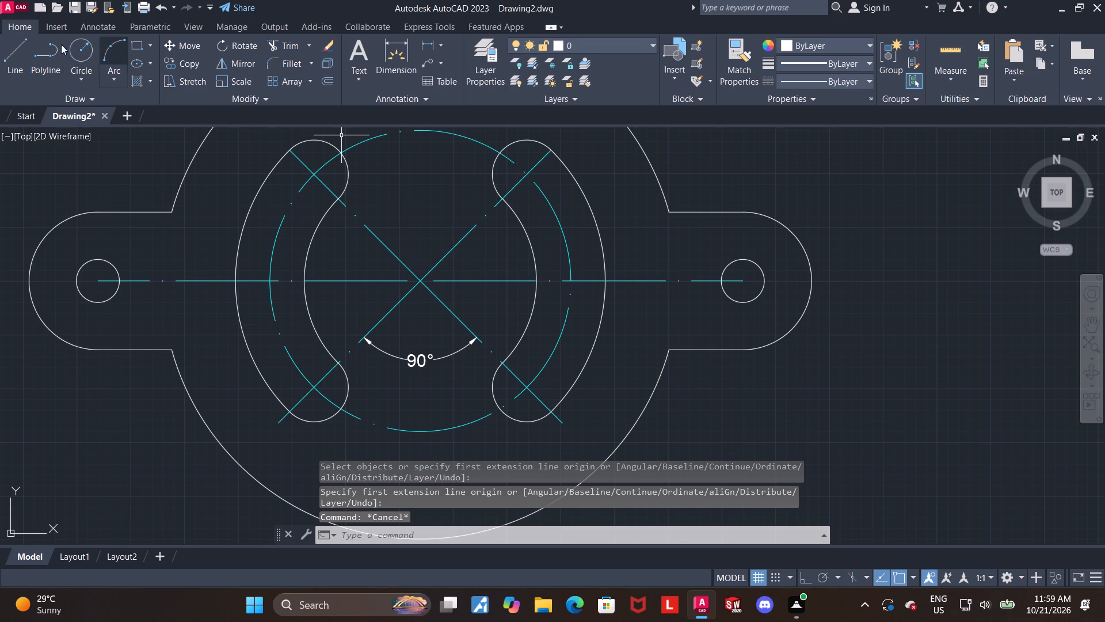
Draw a circle of radius 15 centred on the intersection of the centre lines at the plate centre.
click(77, 45)
scroll(384, 251, up, 1)
scroll(465, 304, up, 1)
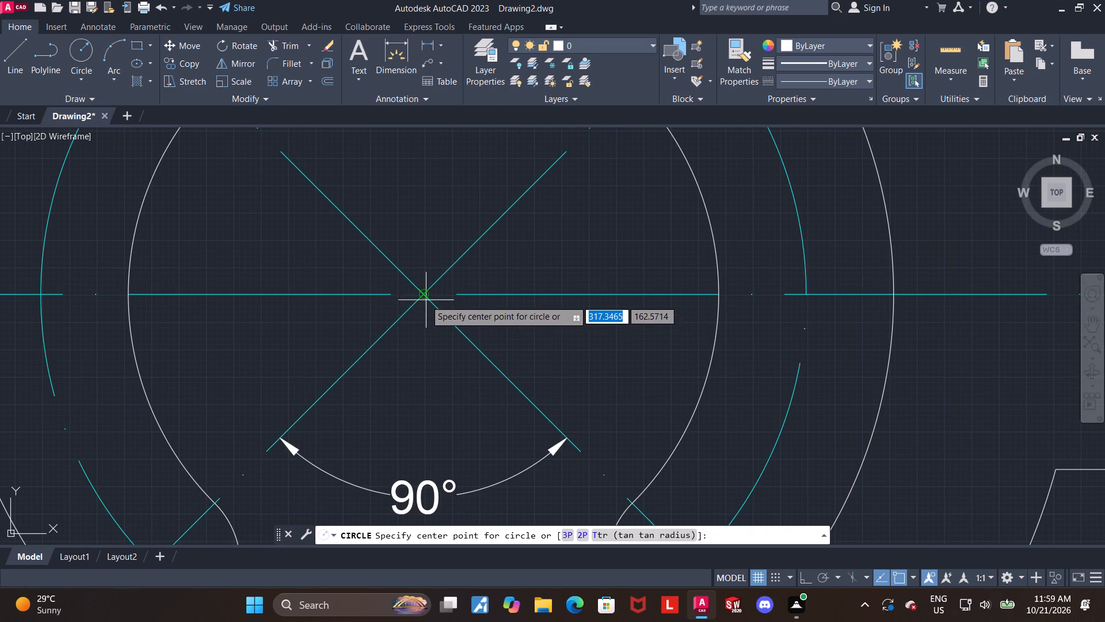
click(422, 296)
scroll(427, 288, down, 2)
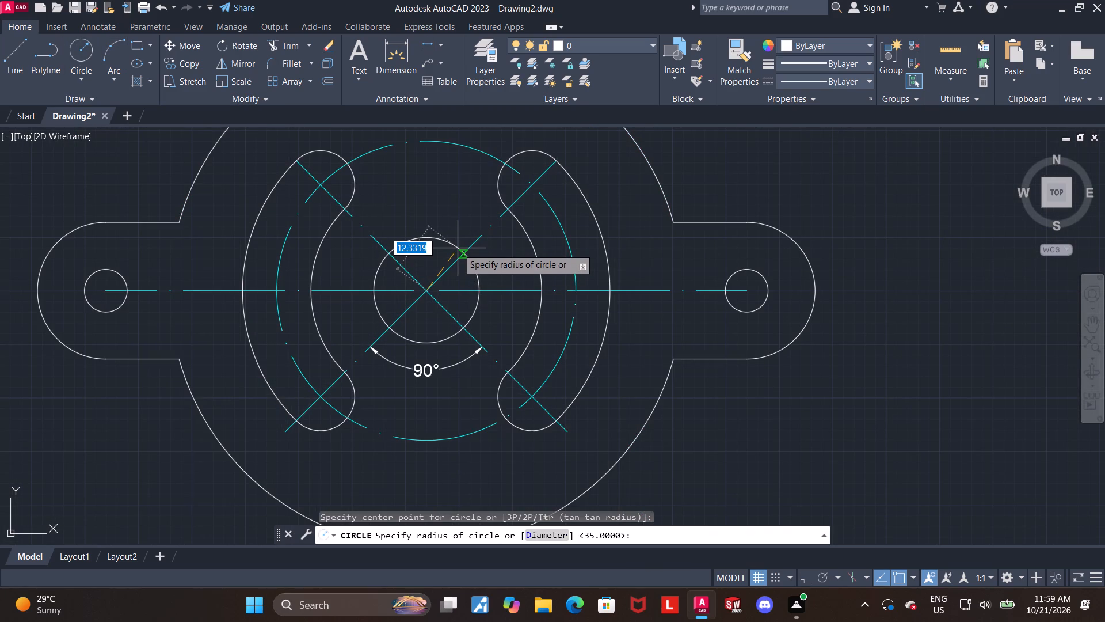
text(15)
key(Return)
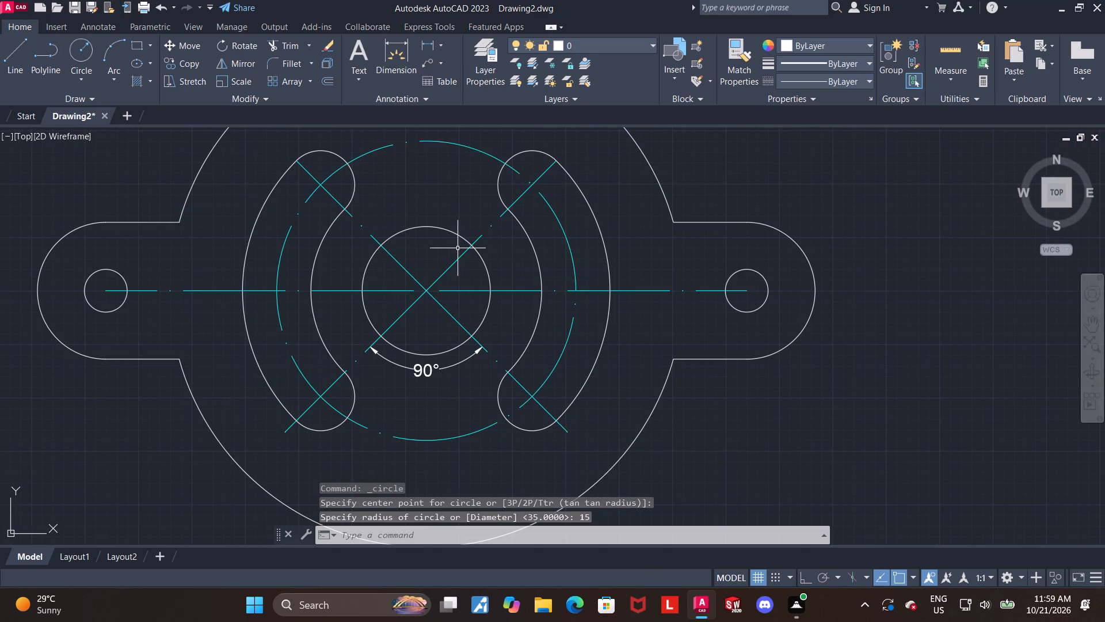
key(Escape)
Add a radius dimension to the upper end arc of the left curved slot, placed just above the arc.
middle_drag(416, 239, 418, 276)
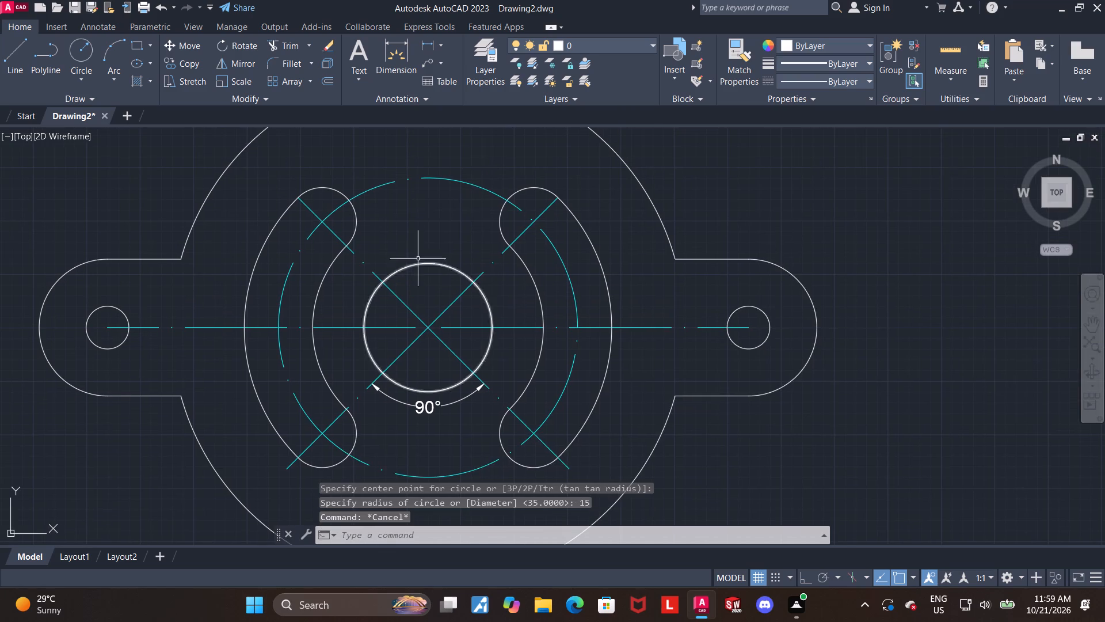
scroll(408, 251, down, 1)
middle_drag(407, 267, 399, 354)
click(388, 51)
scroll(369, 282, up, 2)
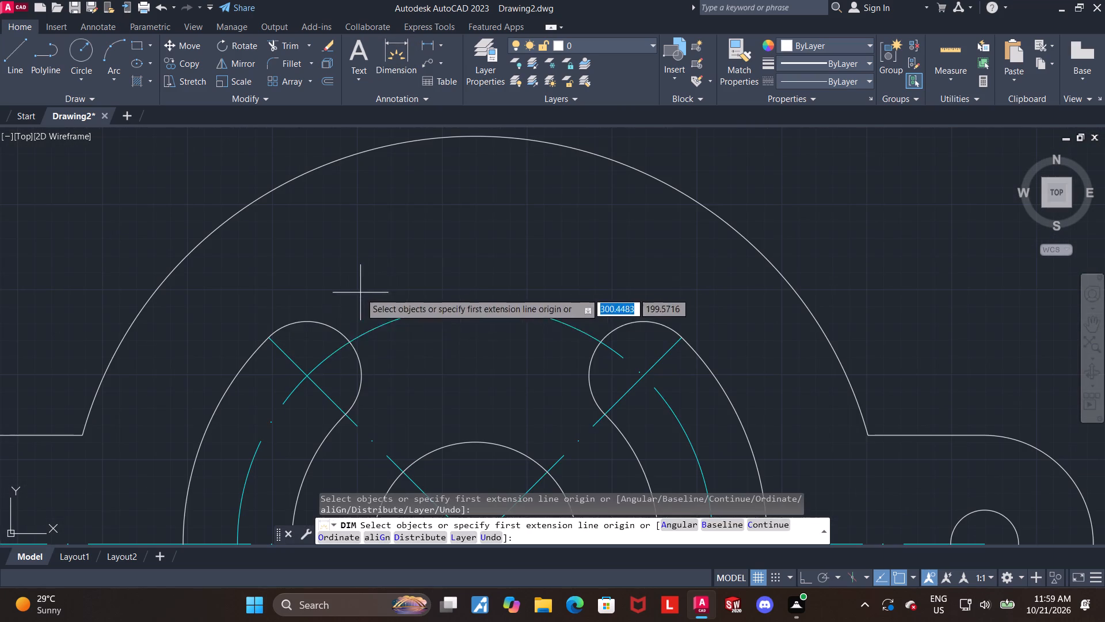
scroll(302, 317, up, 1)
click(294, 323)
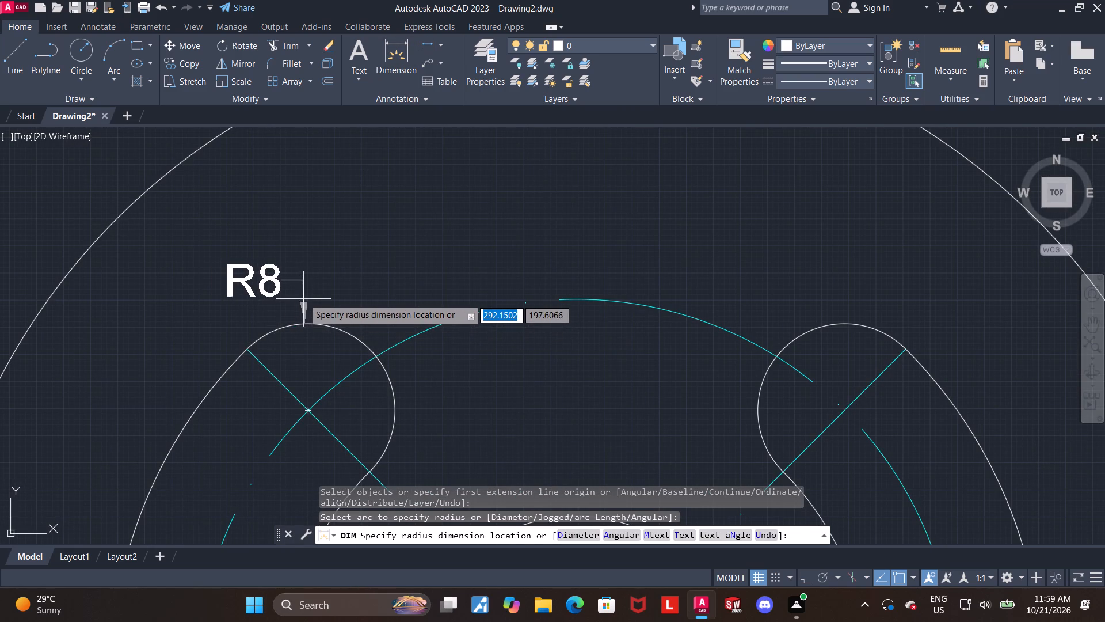
click(303, 298)
key(Escape)
Add a radius dimension to the left lug's outer arc, placed outside the plate at its upper left.
scroll(347, 305, down, 1)
middle_drag(363, 296, 479, 206)
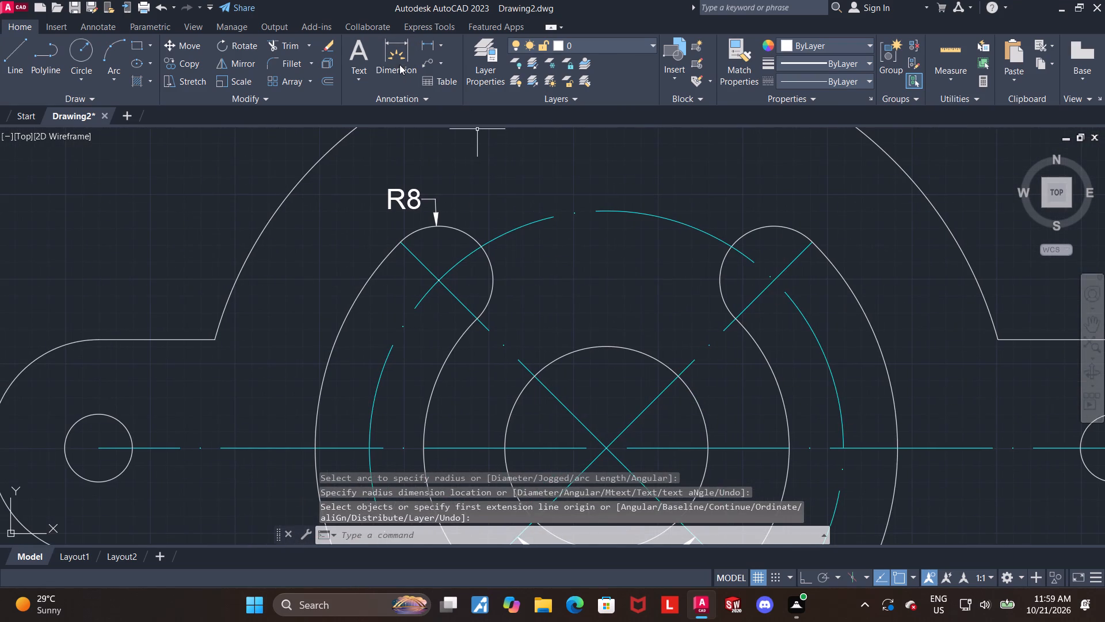
click(399, 65)
middle_drag(342, 324, 440, 297)
scroll(388, 312, down, 2)
scroll(288, 320, up, 1)
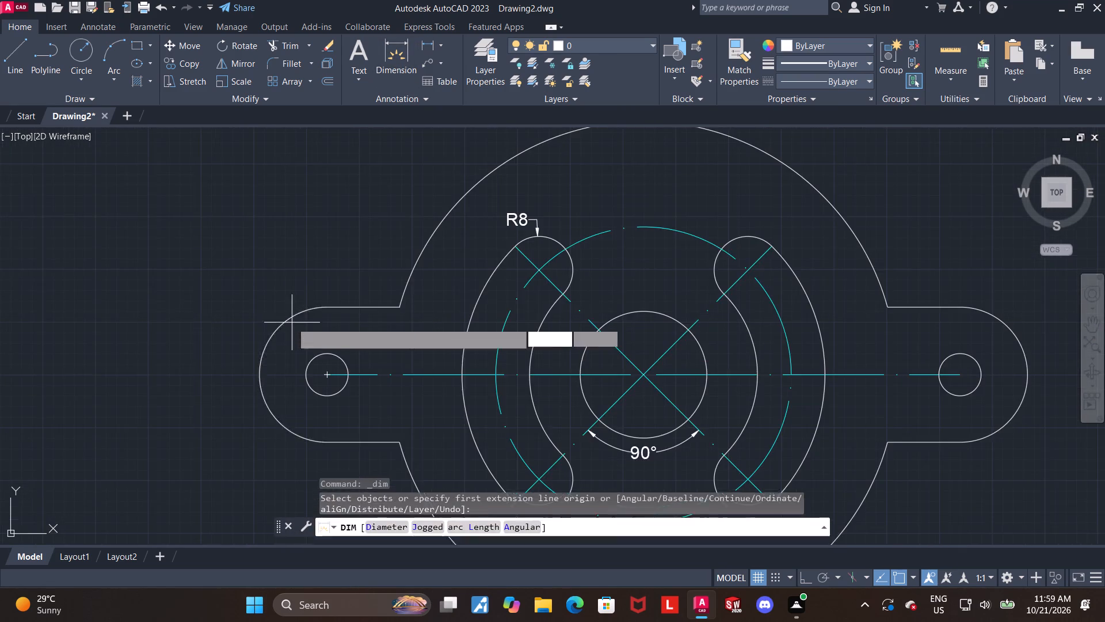
click(287, 317)
click(269, 302)
key(Escape)
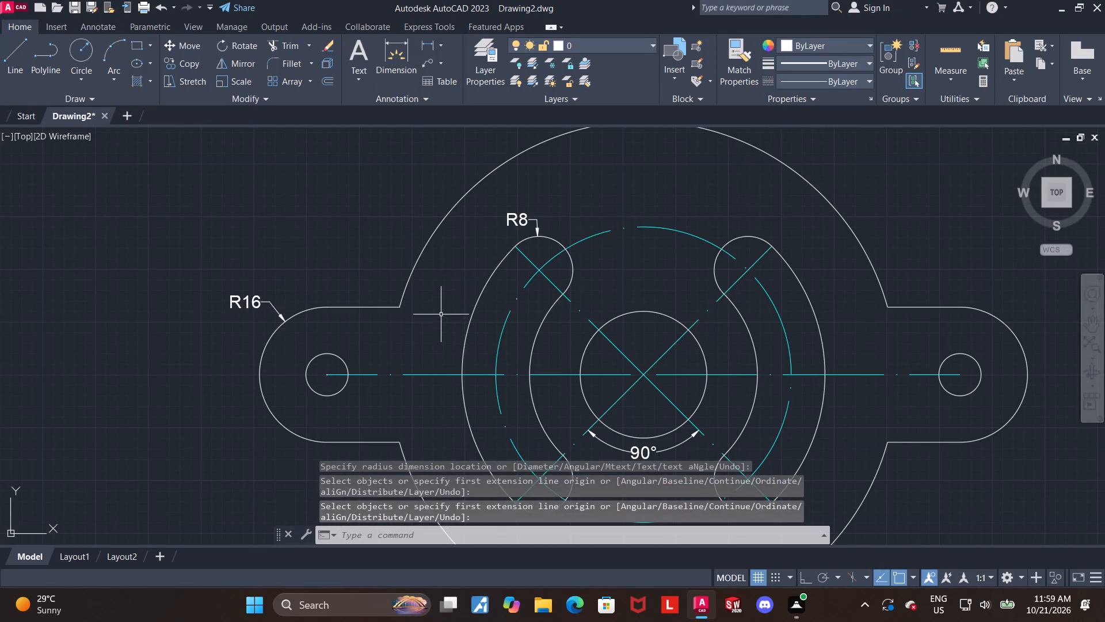
Add a diameter dimension to the plate body's large outer arc, placed outside the plate at its upper right.
middle_drag(436, 315, 187, 309)
click(393, 52)
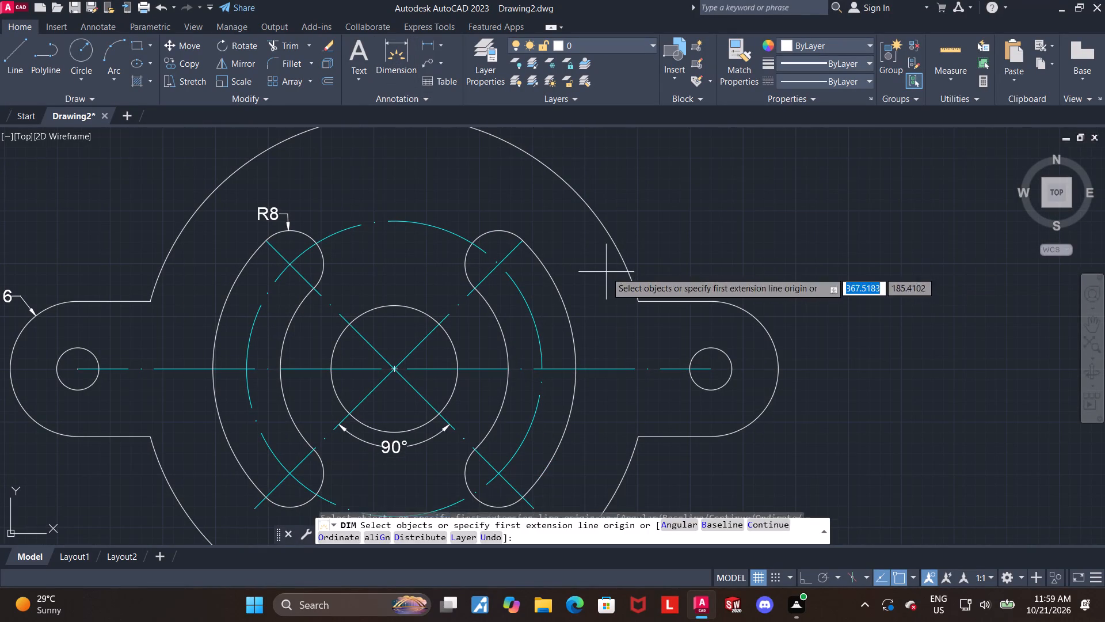
click(619, 260)
key(d)
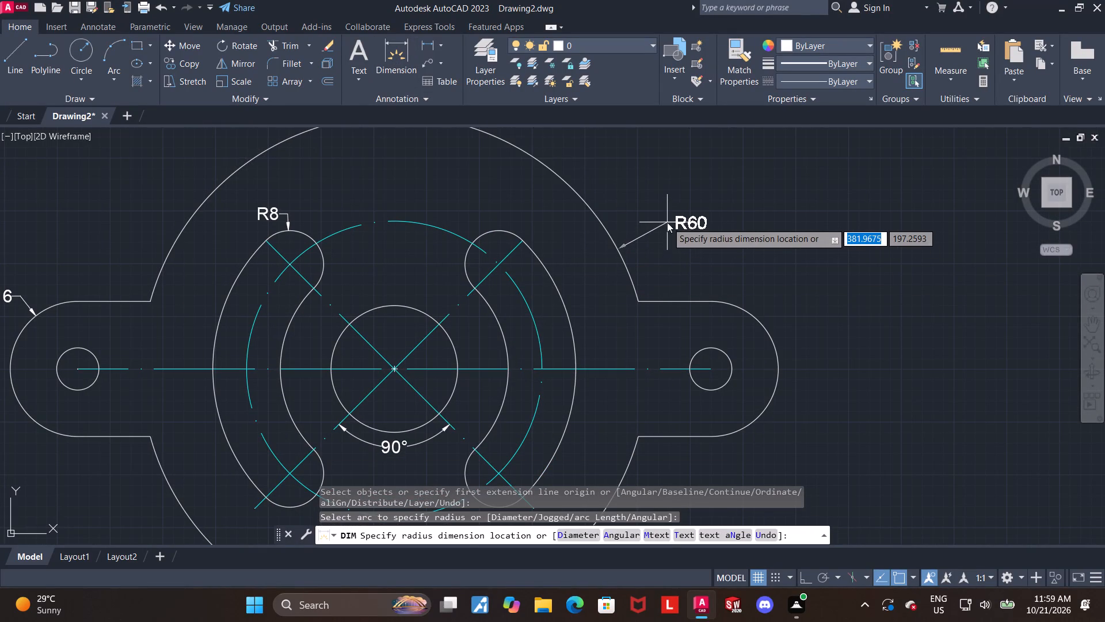
key(Return)
click(658, 212)
key(Escape)
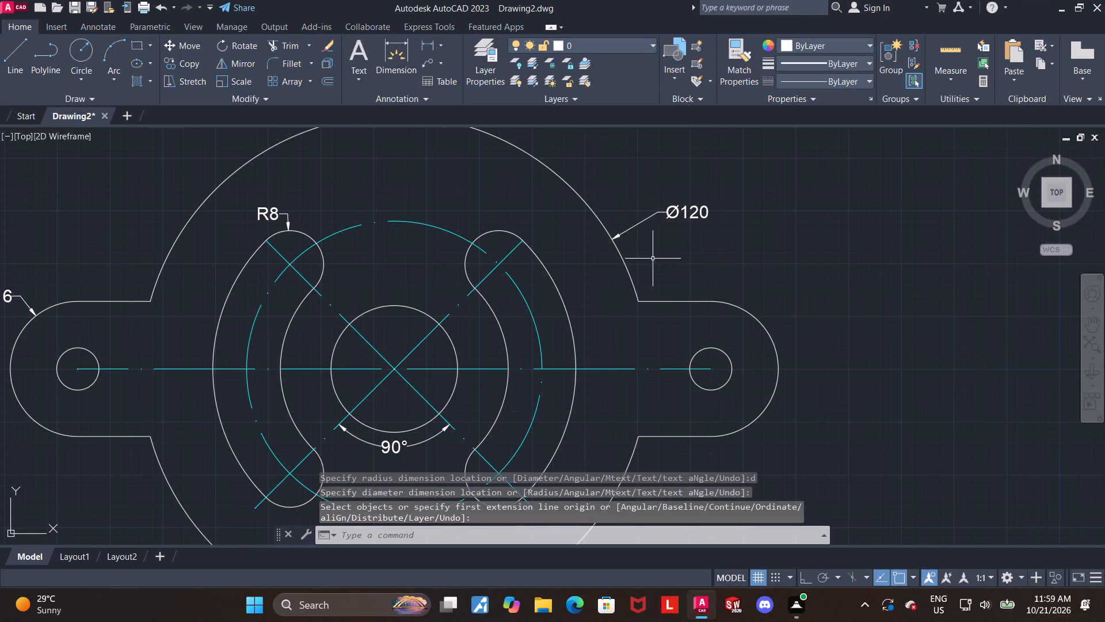
Add a radius dimension to the right lug's hole, placed outside the lug at its upper right.
click(405, 43)
scroll(704, 347, up, 2)
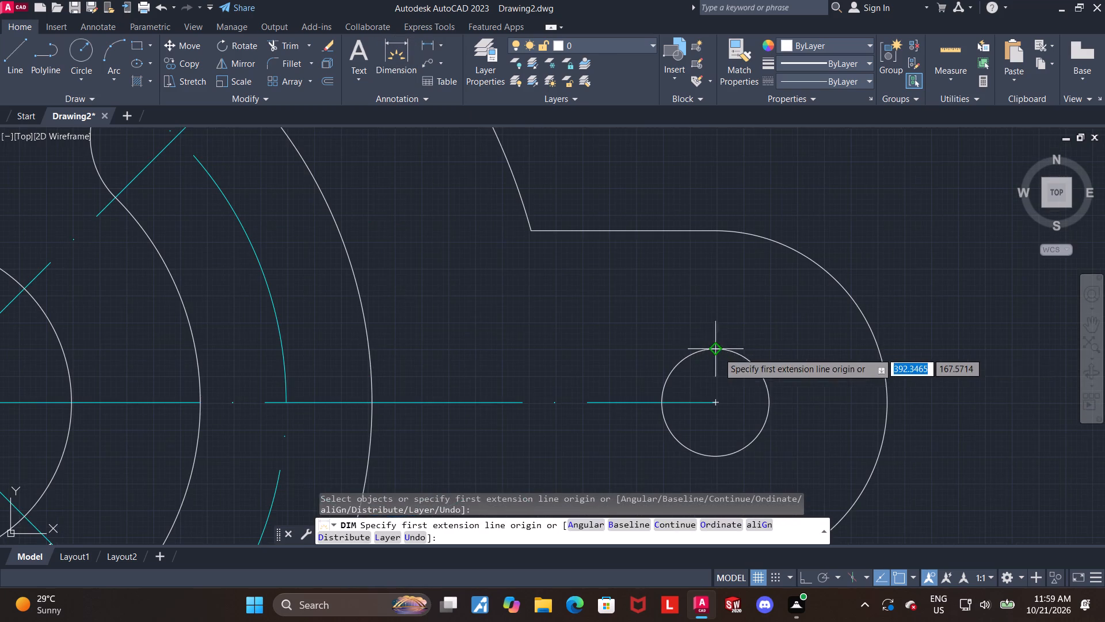
click(741, 355)
scroll(741, 355, down, 3)
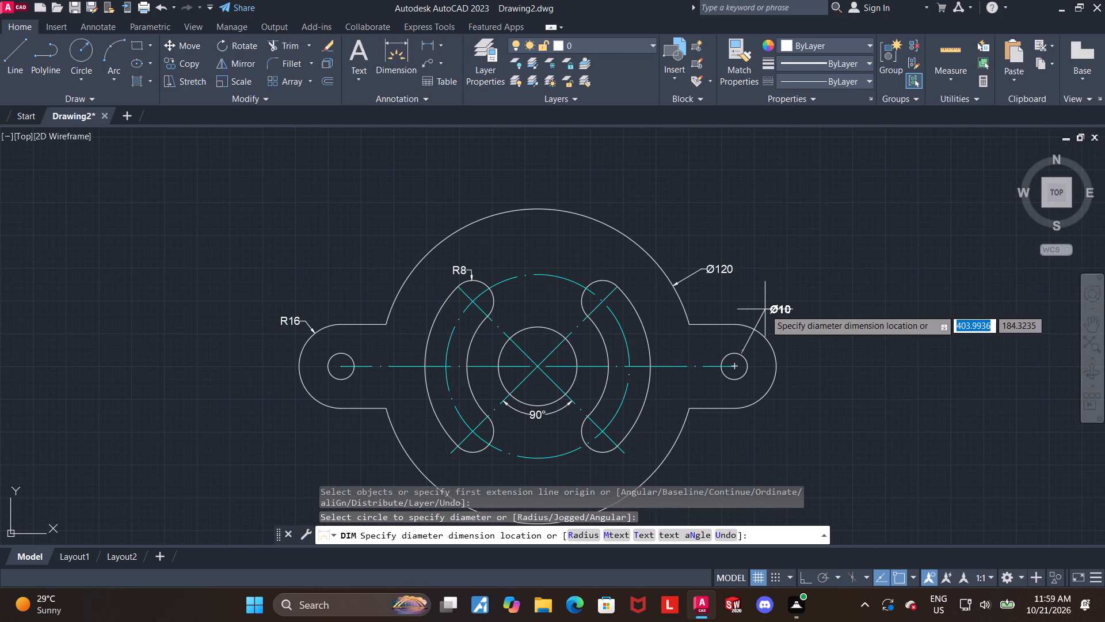
key(r)
key(Return)
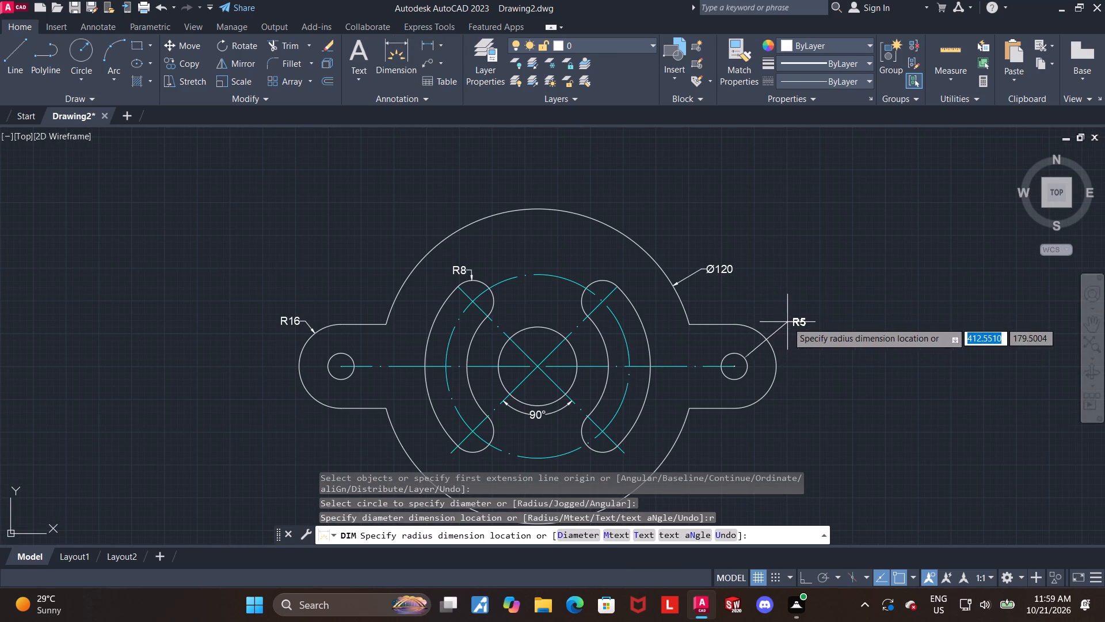
click(787, 322)
key(Escape)
With Ortho on, draw a vertical line about 115 long through the plate centre, from inside the body's top to below its bottom edge.
middle_drag(822, 395, 753, 359)
scroll(716, 380, up, 1)
middle_drag(680, 365, 722, 360)
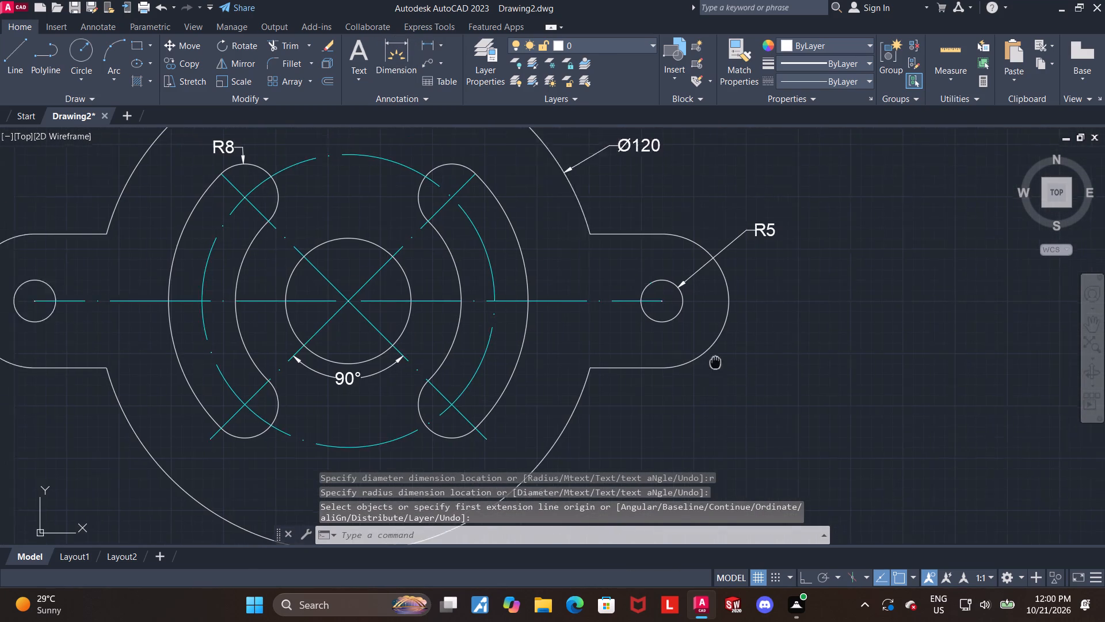
middle_drag(722, 360, 765, 343)
middle_drag(589, 343, 610, 316)
scroll(613, 316, down, 1)
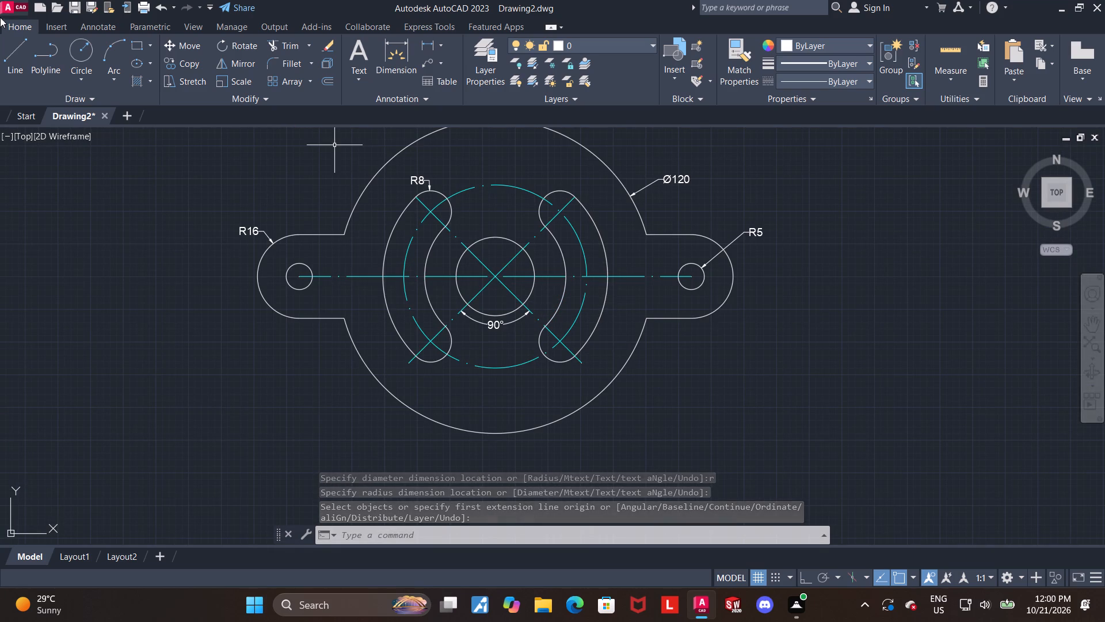
click(11, 60)
scroll(411, 195, down, 1)
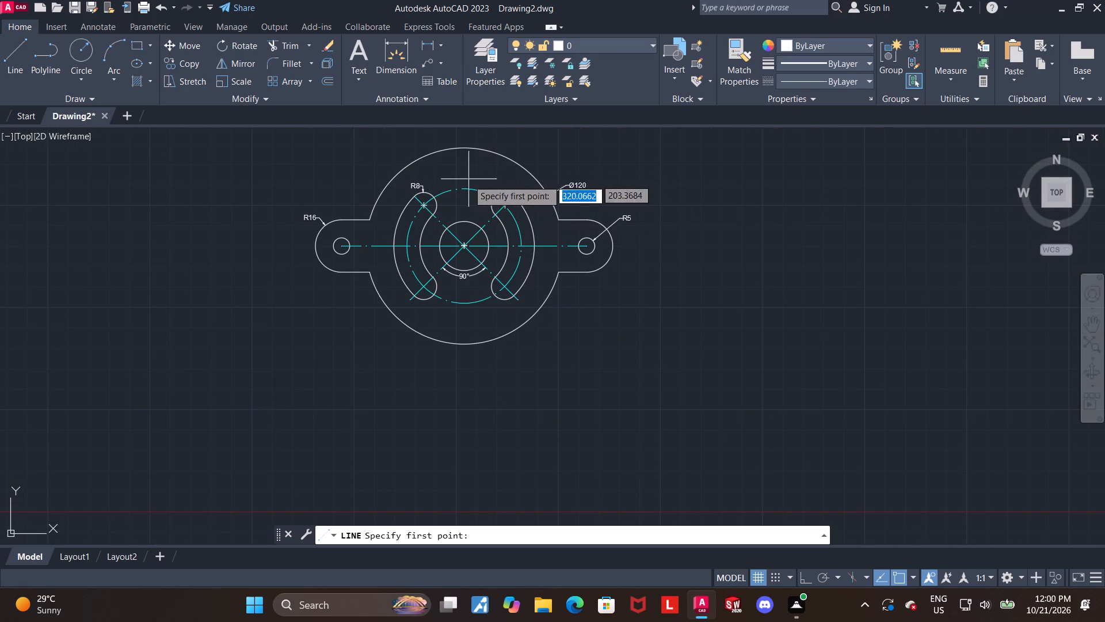
click(463, 170)
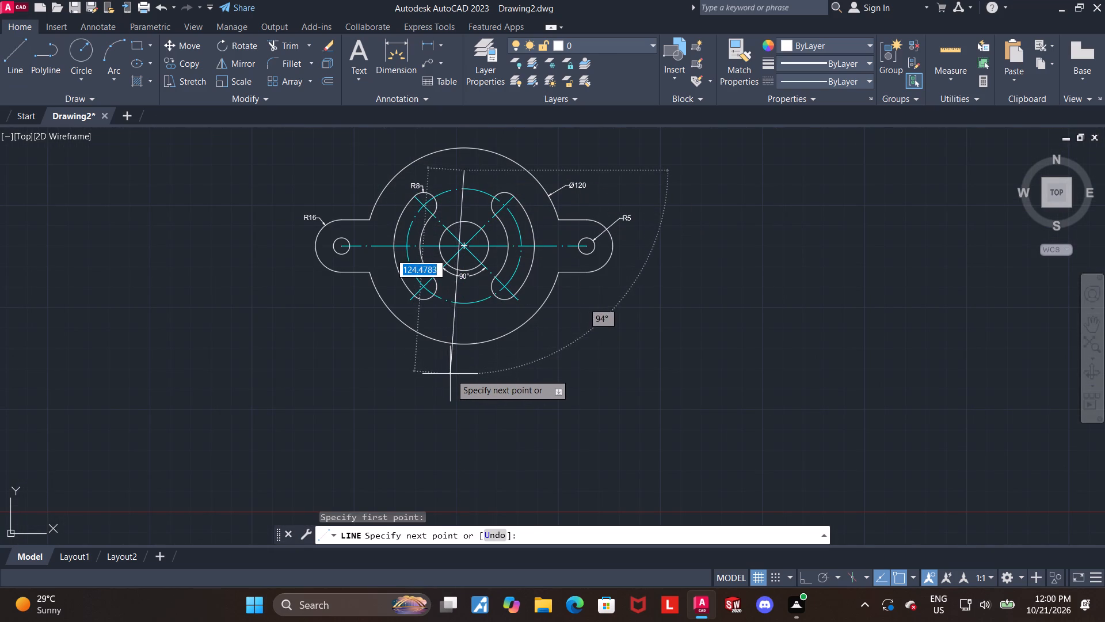
key(F8)
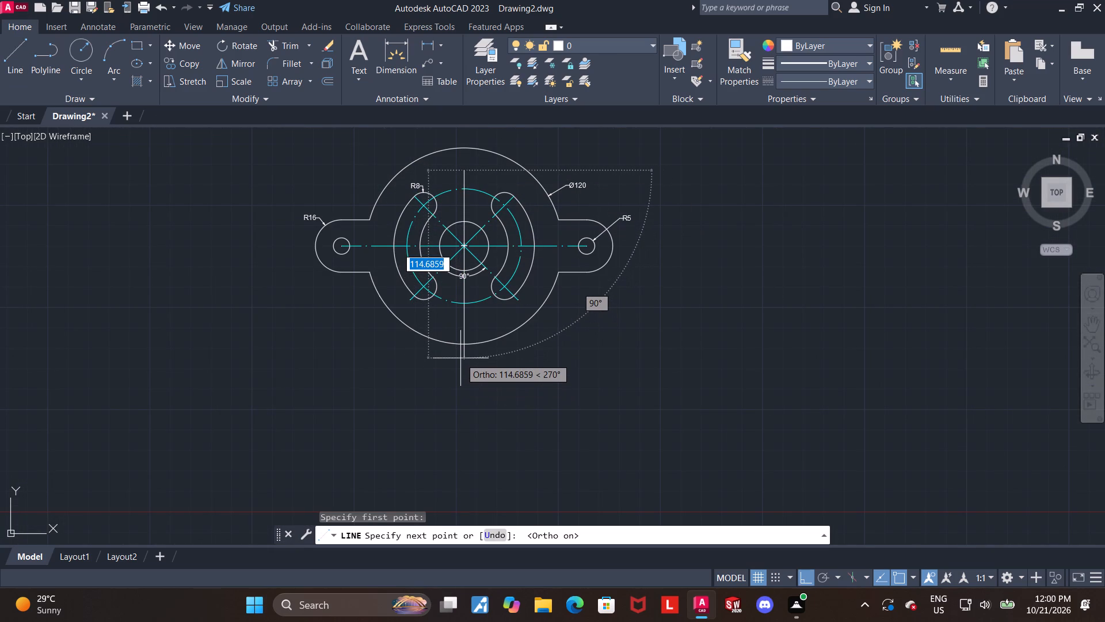
click(460, 358)
key(Escape)
Set the vertical line's linetype to ACAD_ISO04W100 and its colour to Cyan.
click(465, 329)
click(790, 83)
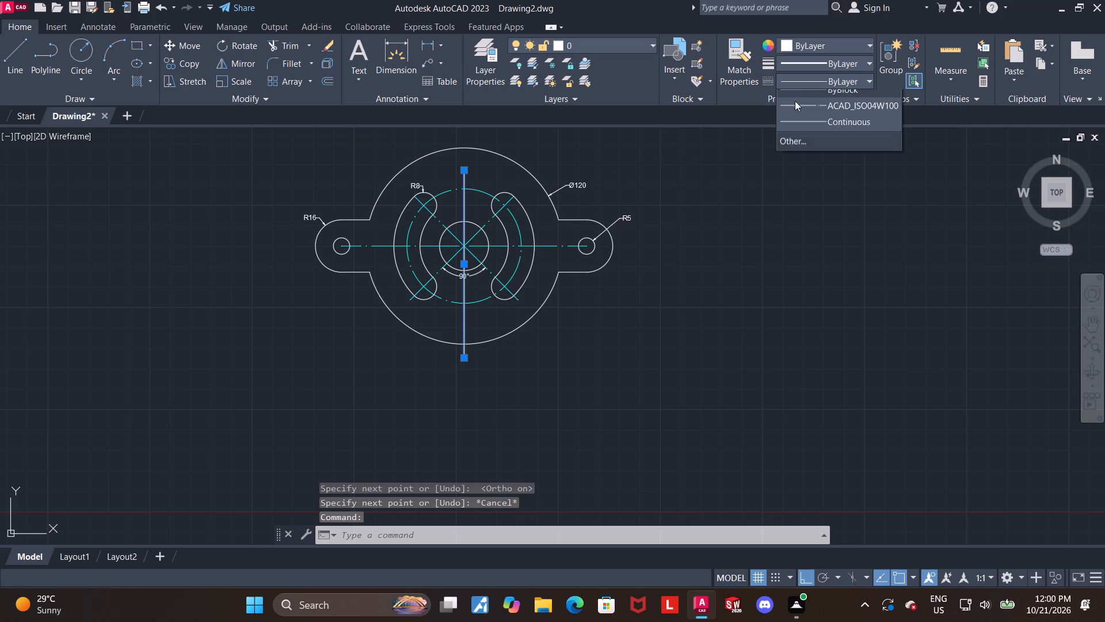
click(807, 131)
click(820, 48)
click(825, 187)
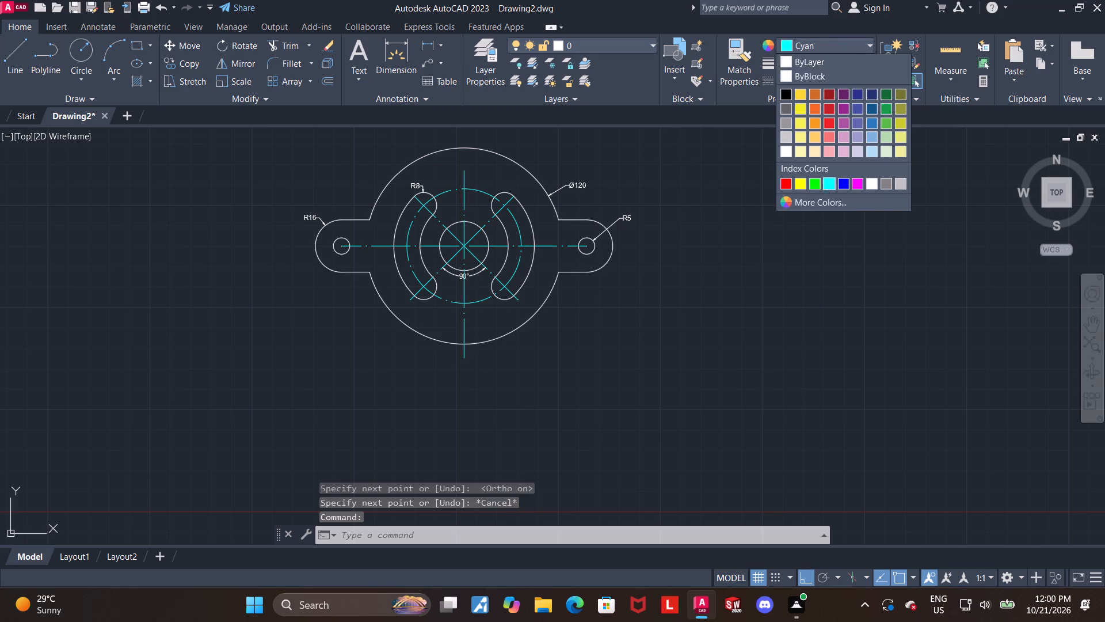
key(Escape)
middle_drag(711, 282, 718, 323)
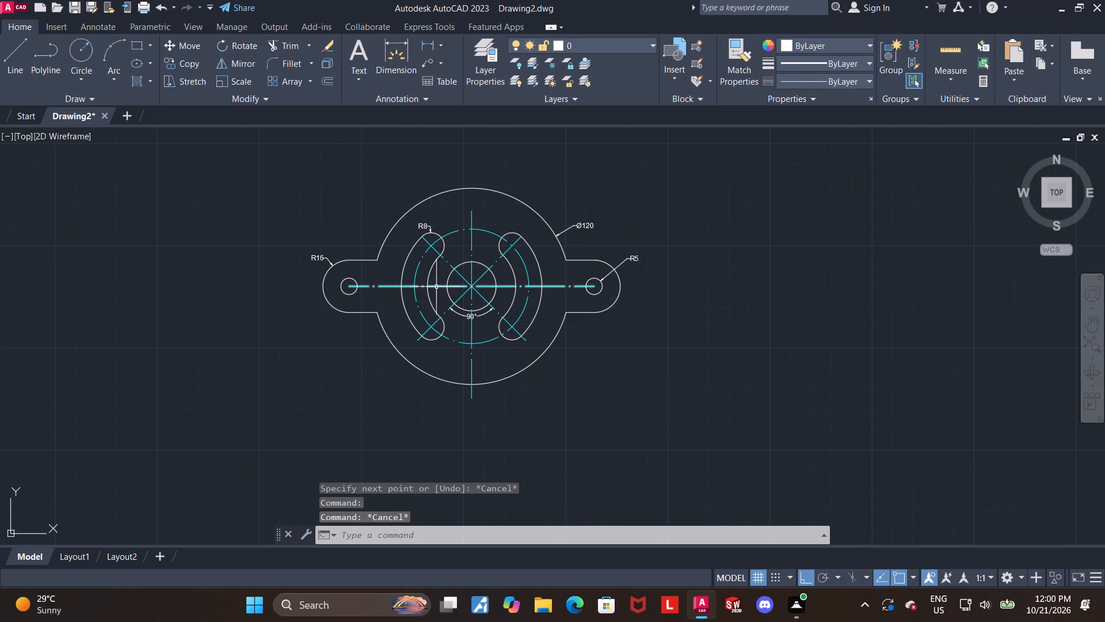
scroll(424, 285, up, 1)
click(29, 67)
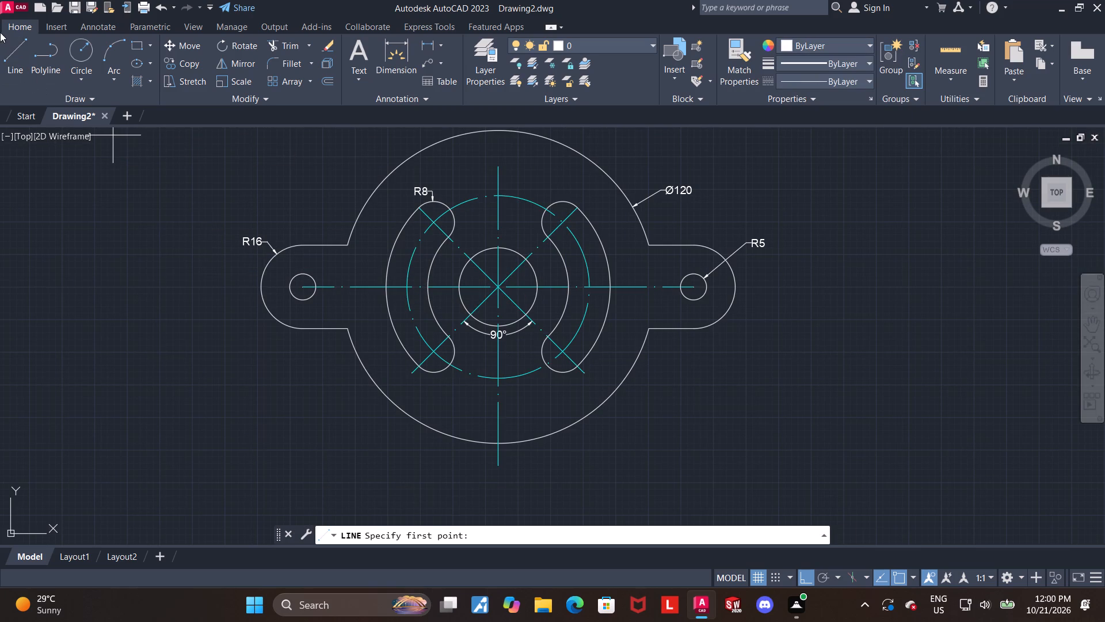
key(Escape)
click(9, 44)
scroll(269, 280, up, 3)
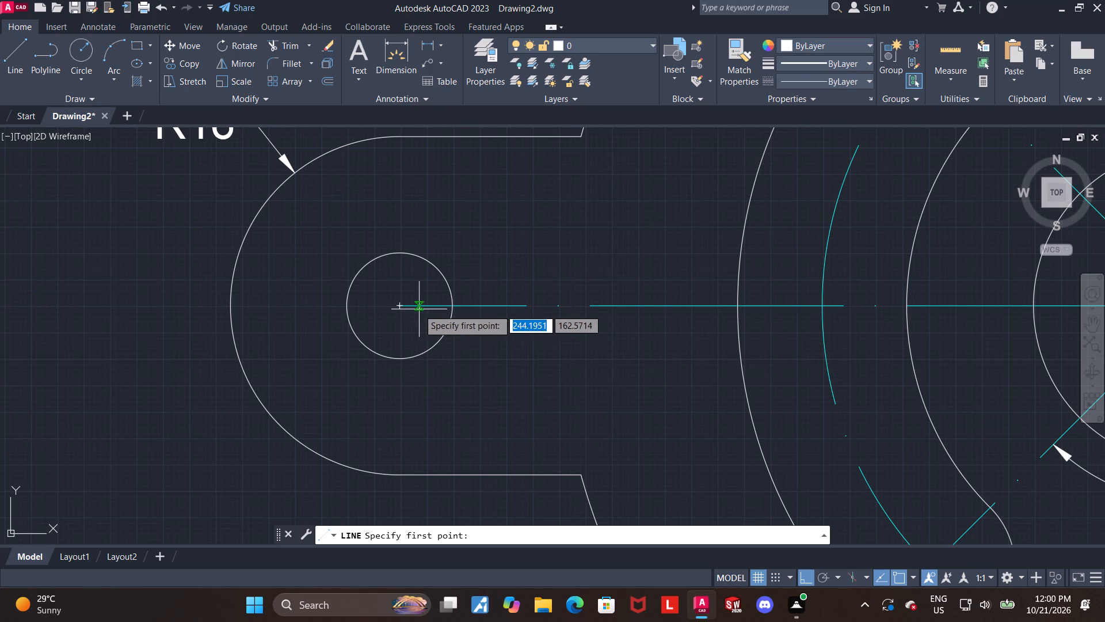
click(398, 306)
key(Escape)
Draw a horizontal line about 24 long from the left lug hole's centre outward past the lug's outer arc.
click(14, 54)
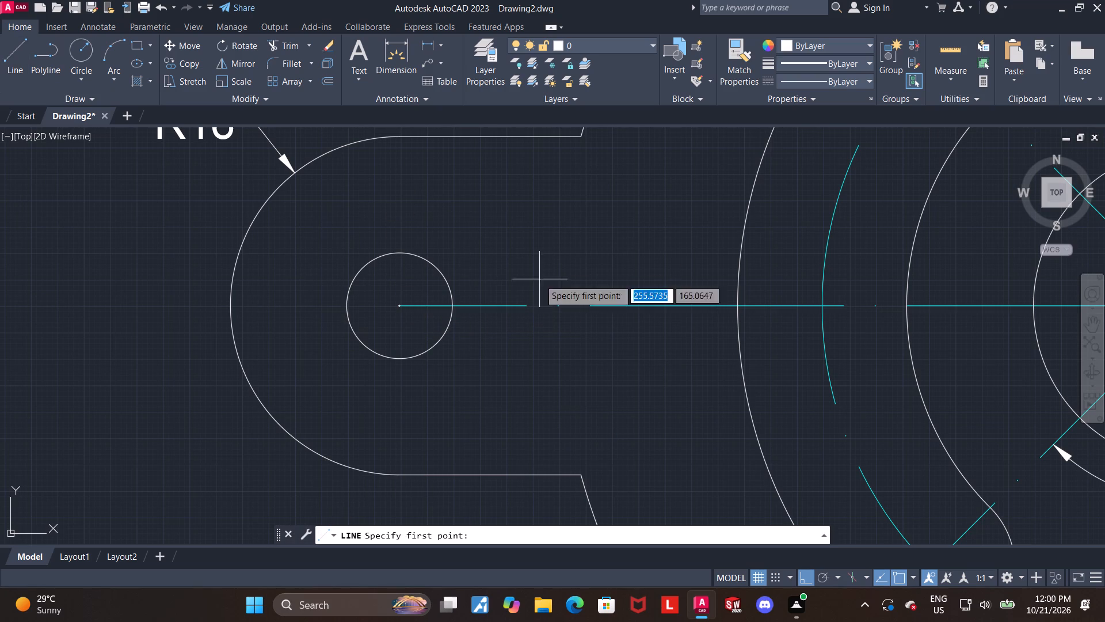
scroll(412, 307, up, 3)
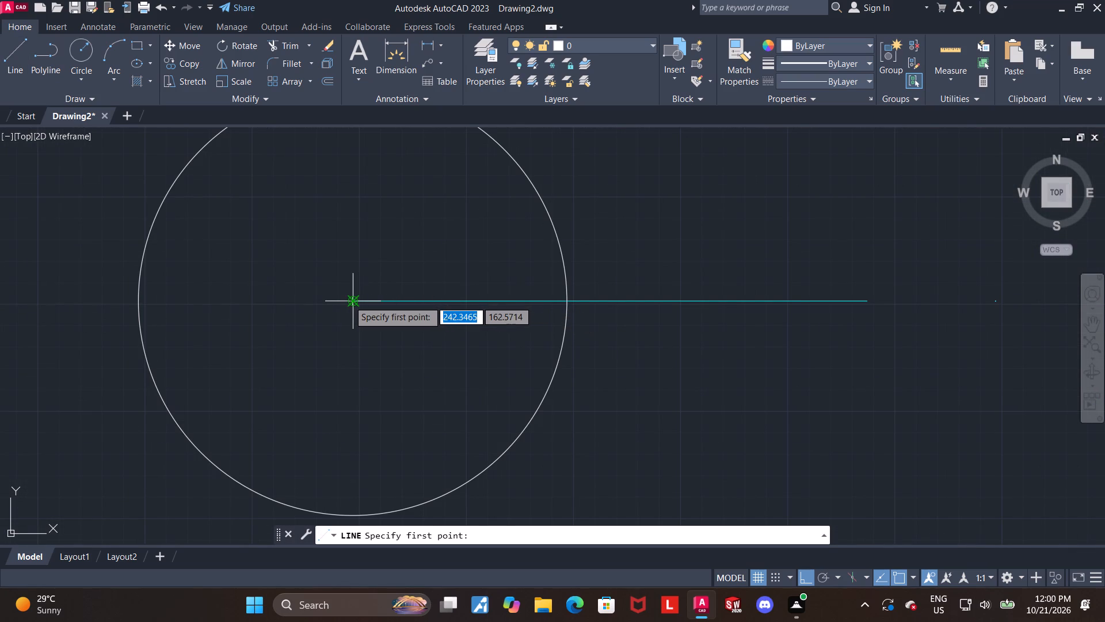
click(349, 301)
scroll(349, 301, down, 5)
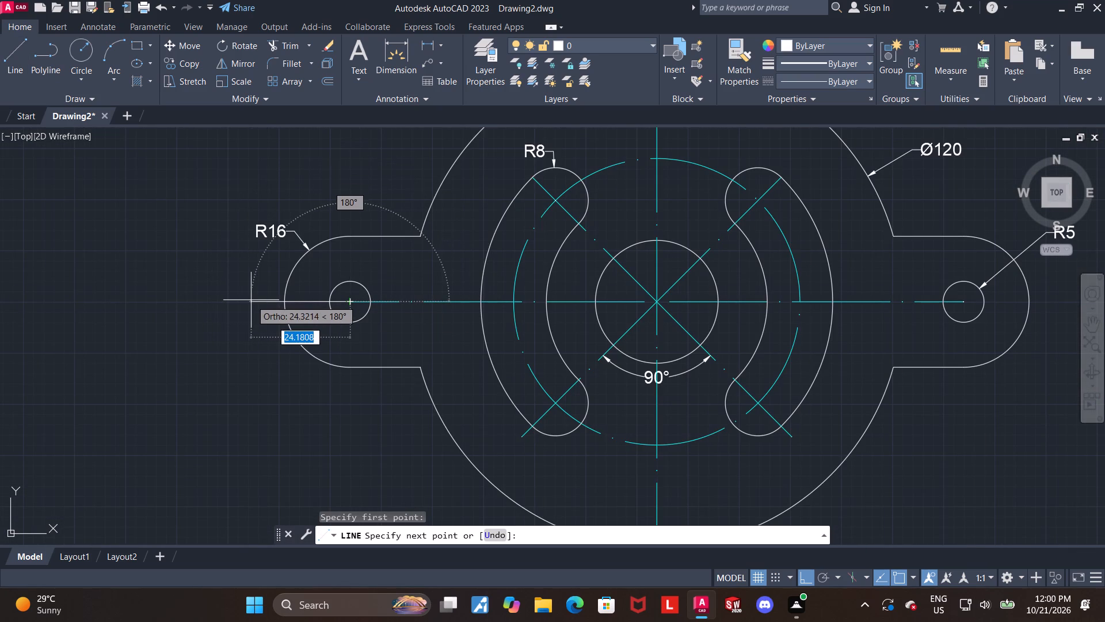
click(251, 300)
key(Escape)
Join the new left extension line with the horizontal centre line.
click(317, 301)
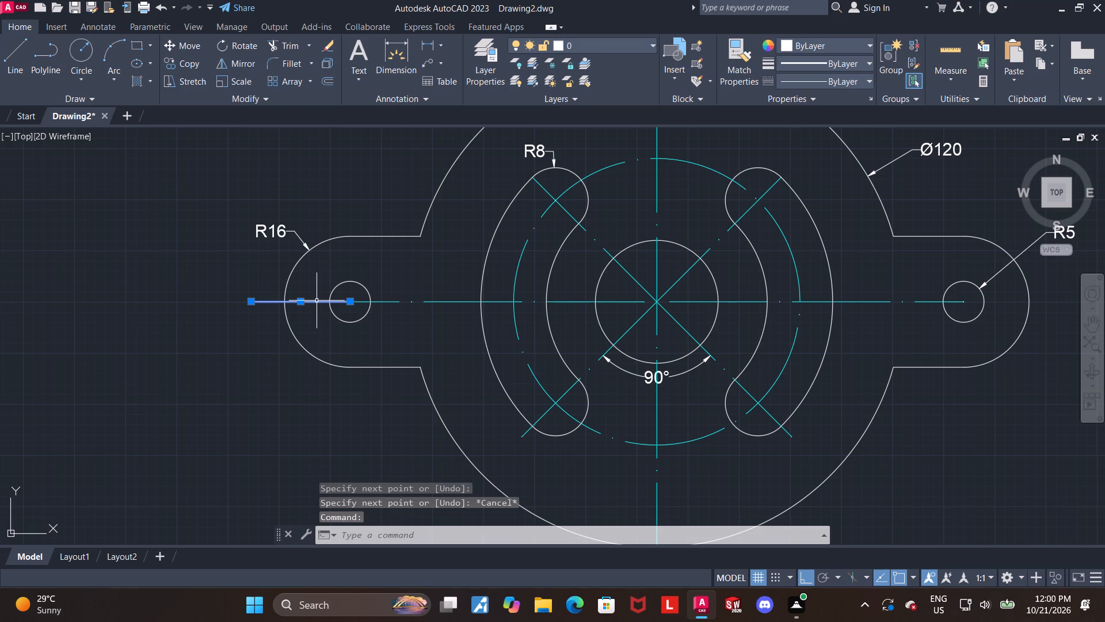
click(429, 303)
key(j)
key(Return)
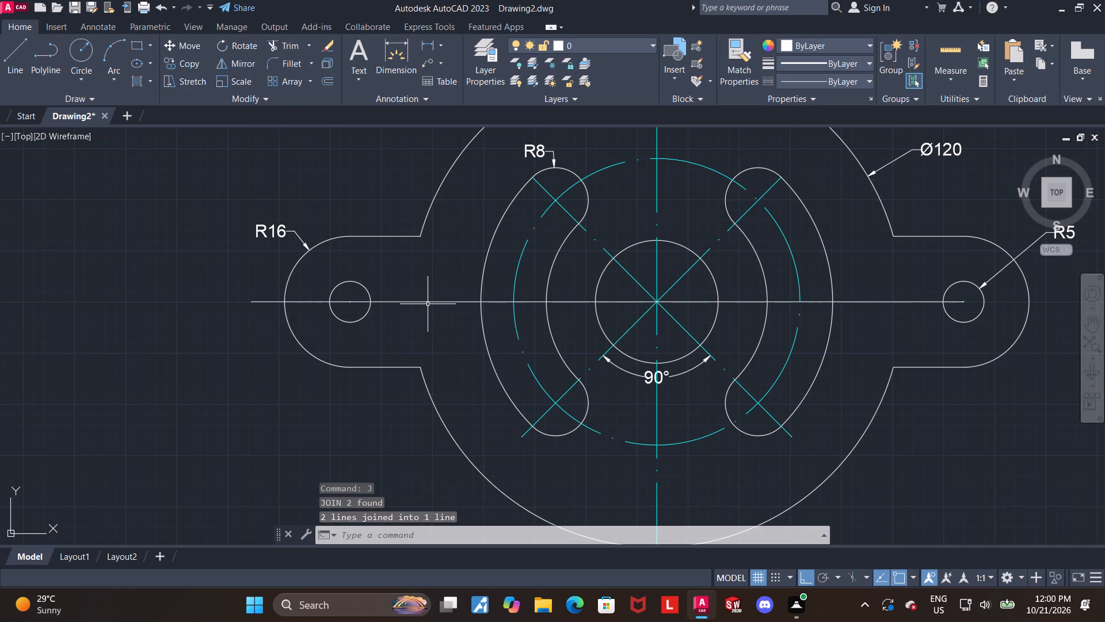
Draw a horizontal line about 22 long from the right lug hole's centre outward past the lug's outer arc.
click(17, 50)
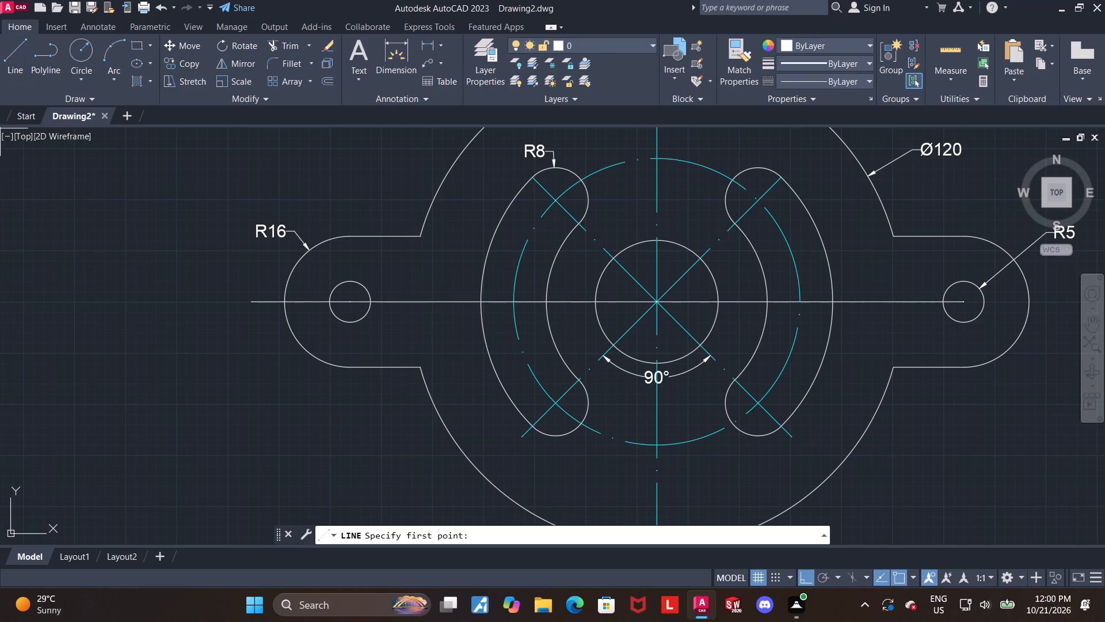
scroll(531, 187, down, 3)
scroll(619, 192, up, 3)
scroll(729, 315, up, 3)
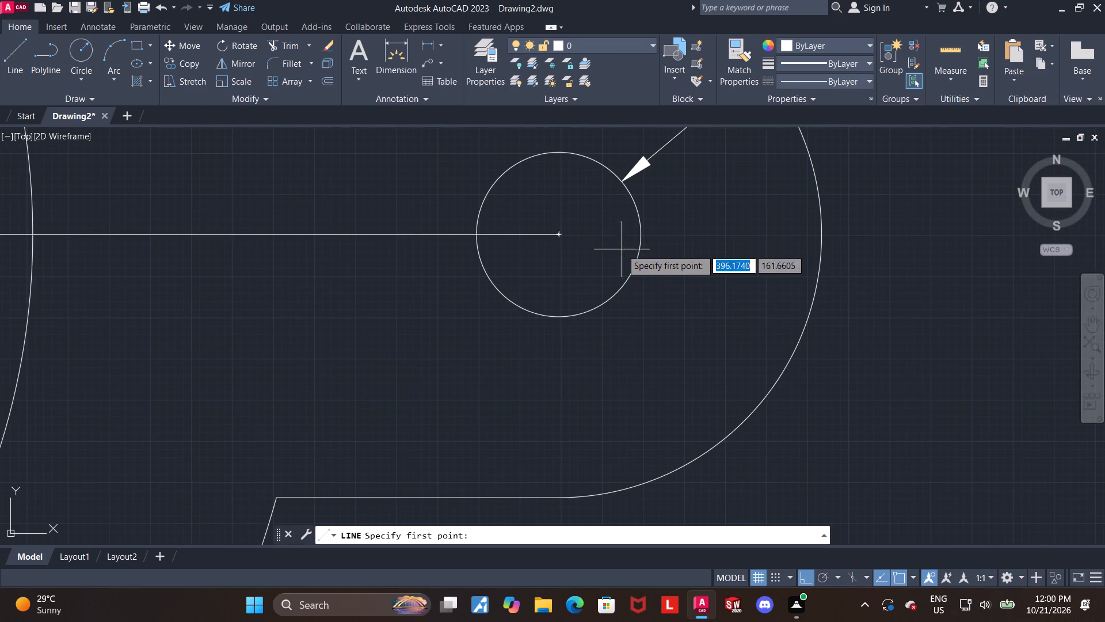
scroll(555, 235, up, 3)
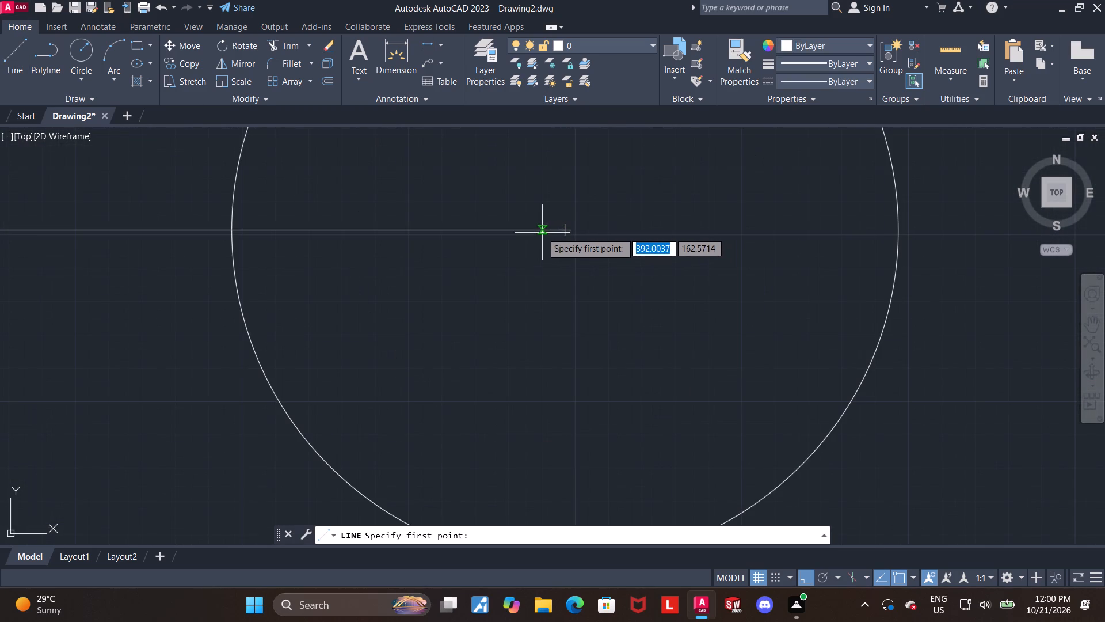
click(569, 232)
scroll(582, 240, down, 4)
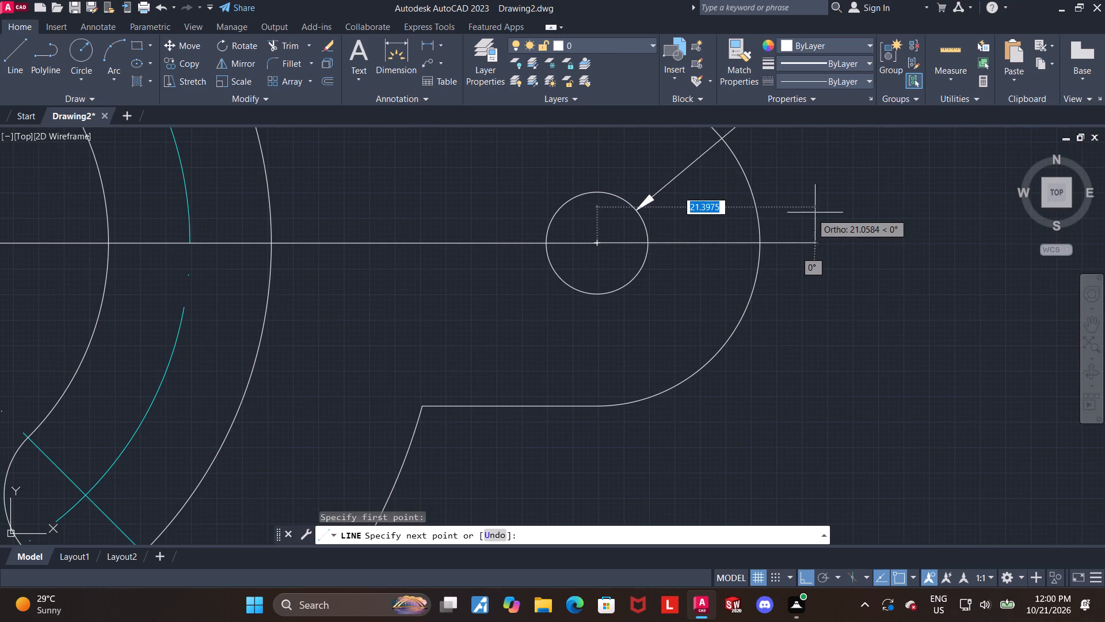
click(821, 210)
key(Escape)
Select the lines meeting at the right lug hole's centre and join them into one horizontal centre line.
click(615, 254)
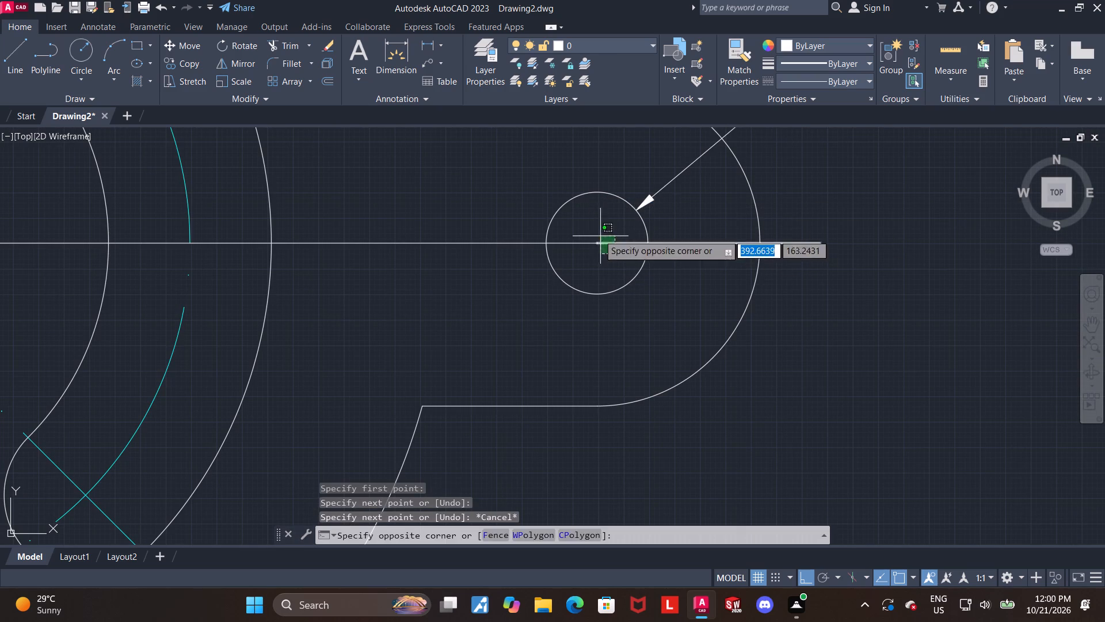
click(594, 231)
key(j)
key(Return)
key(Escape)
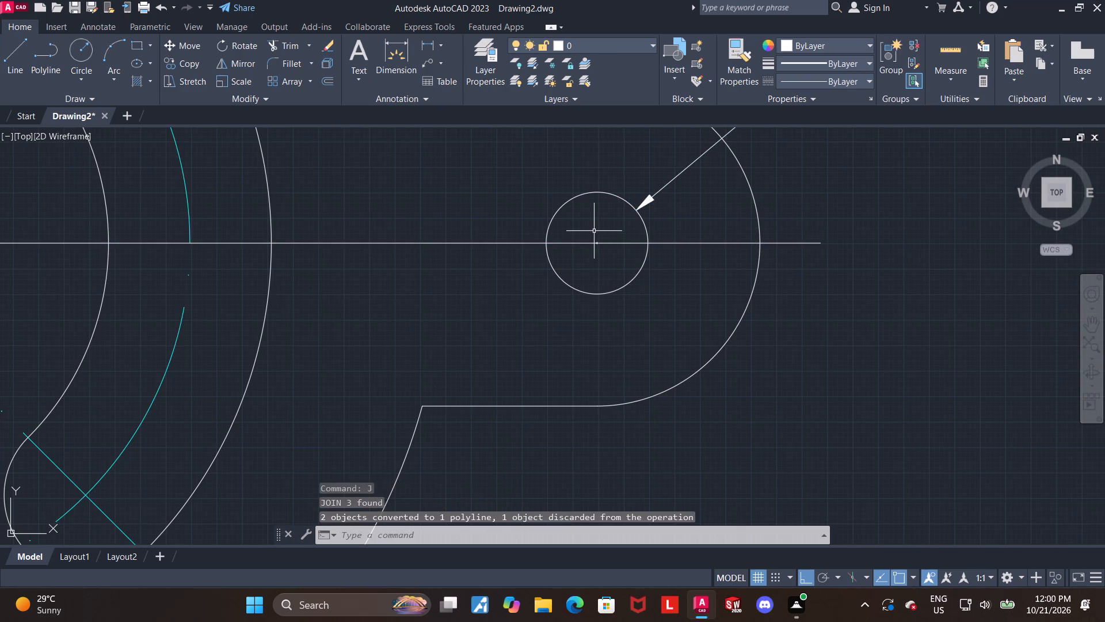
Set the joined horizontal line's linetype to ACAD_ISO04W100 and its colour to Cyan.
click(597, 242)
scroll(711, 146, down, 3)
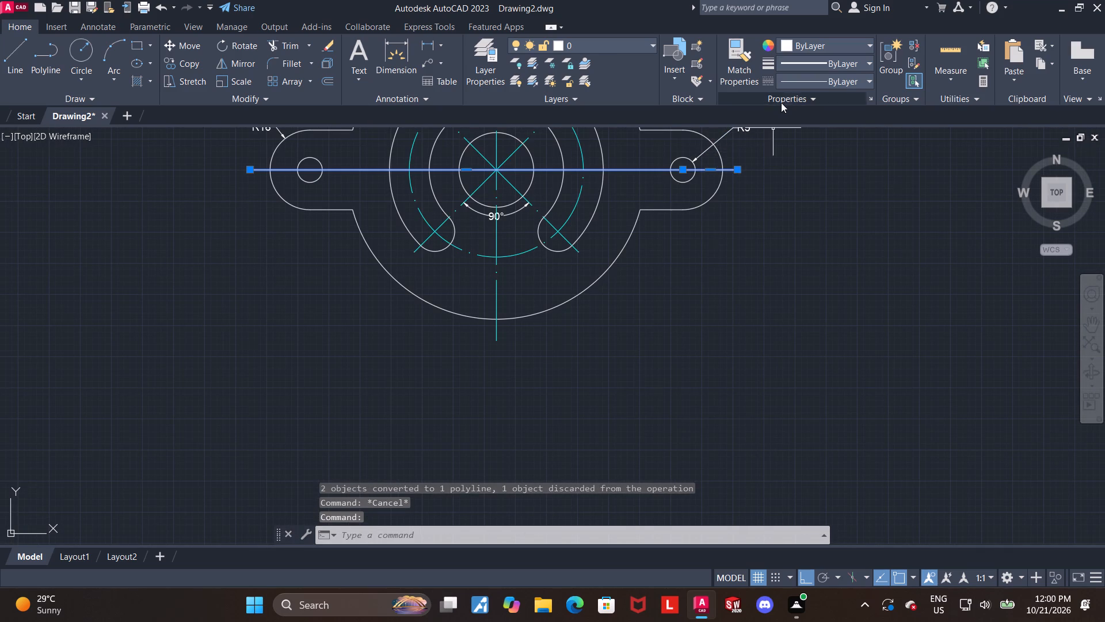
click(797, 82)
click(810, 126)
click(824, 40)
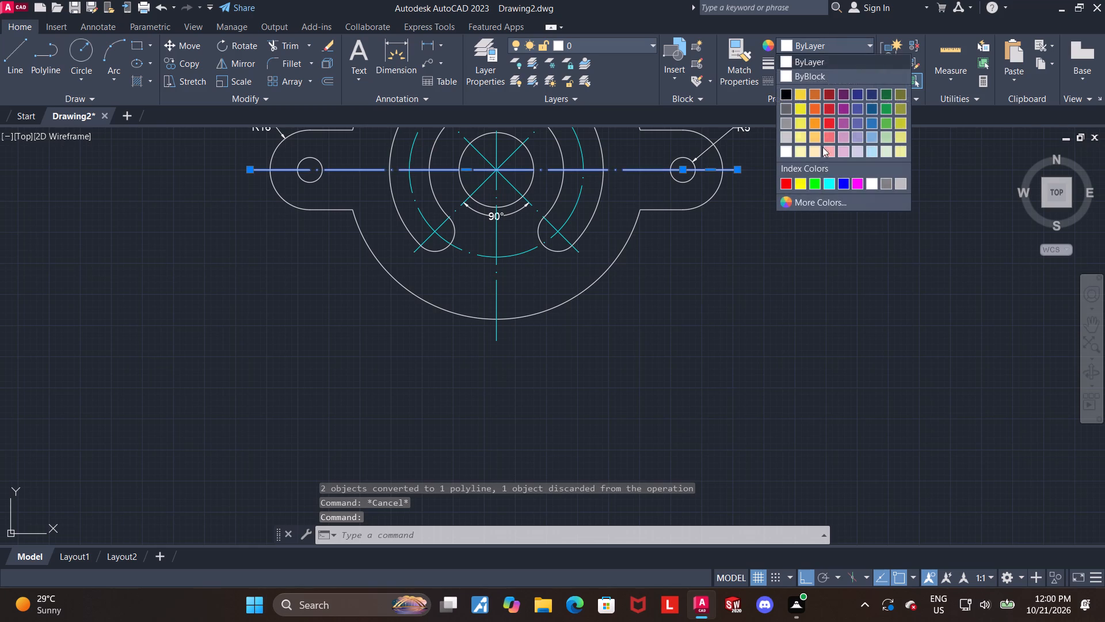
click(827, 180)
key(Escape)
Examine the whole plate drawing with its centre lines and dimensions.
scroll(736, 241, down, 2)
middle_drag(717, 279, 719, 305)
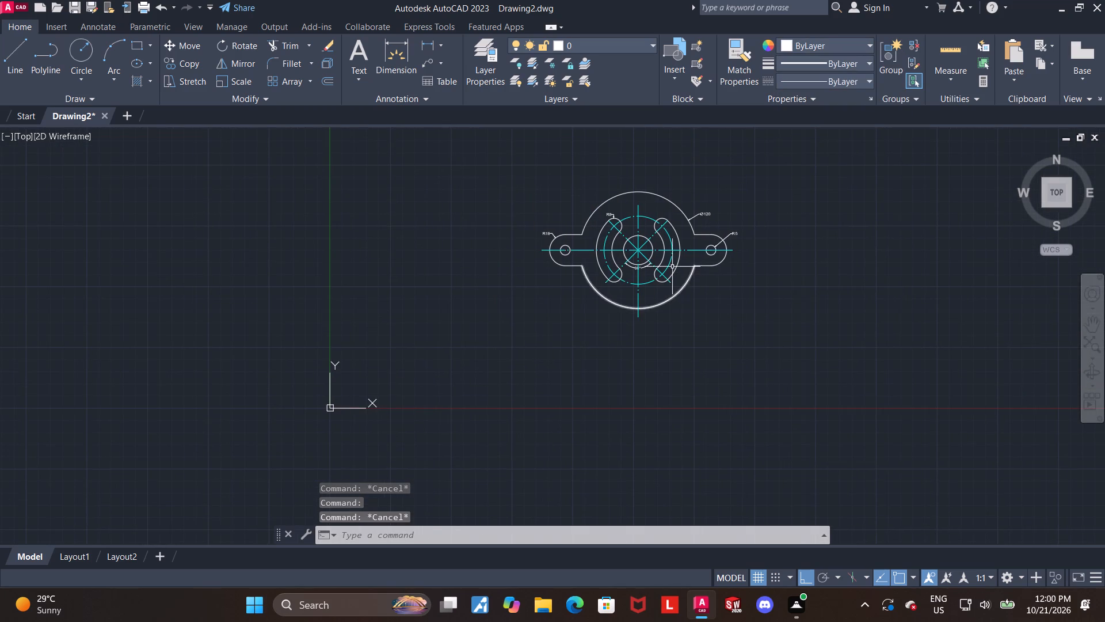
middle_drag(676, 276, 697, 348)
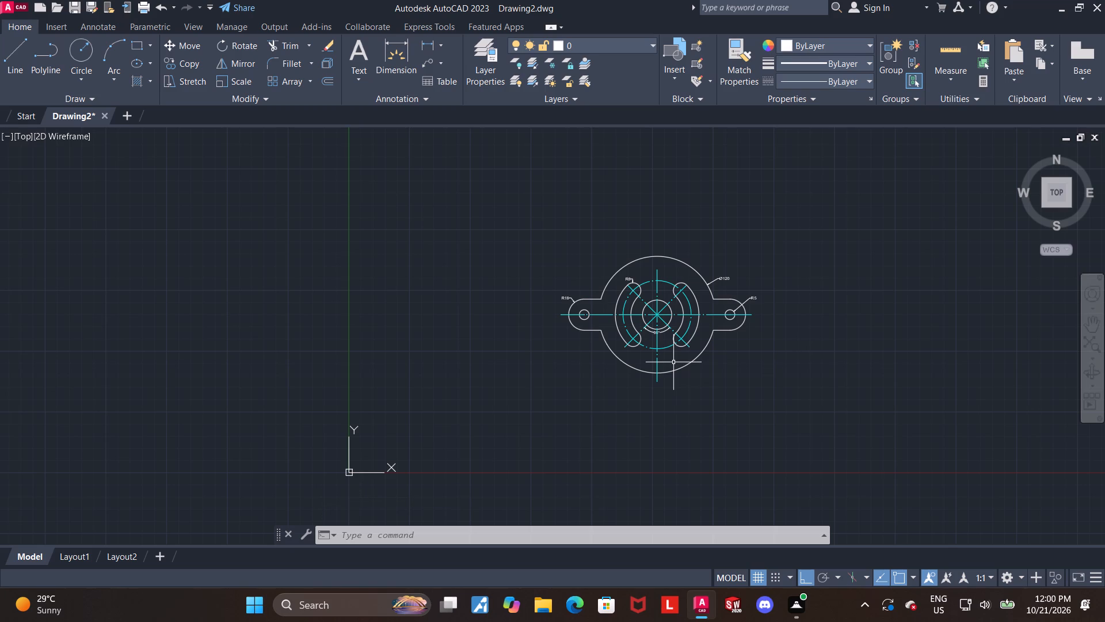
middle_click(771, 344)
scroll(763, 325, up, 1)
middle_drag(800, 369, 801, 418)
key(Escape)
middle_drag(702, 414, 699, 376)
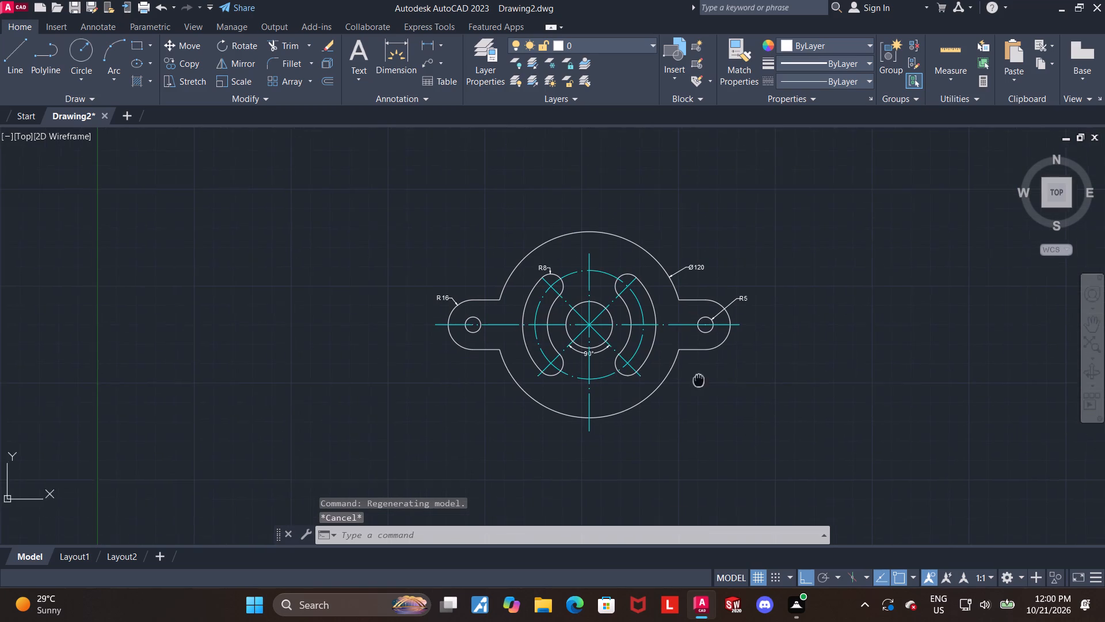
middle_drag(699, 376, 699, 365)
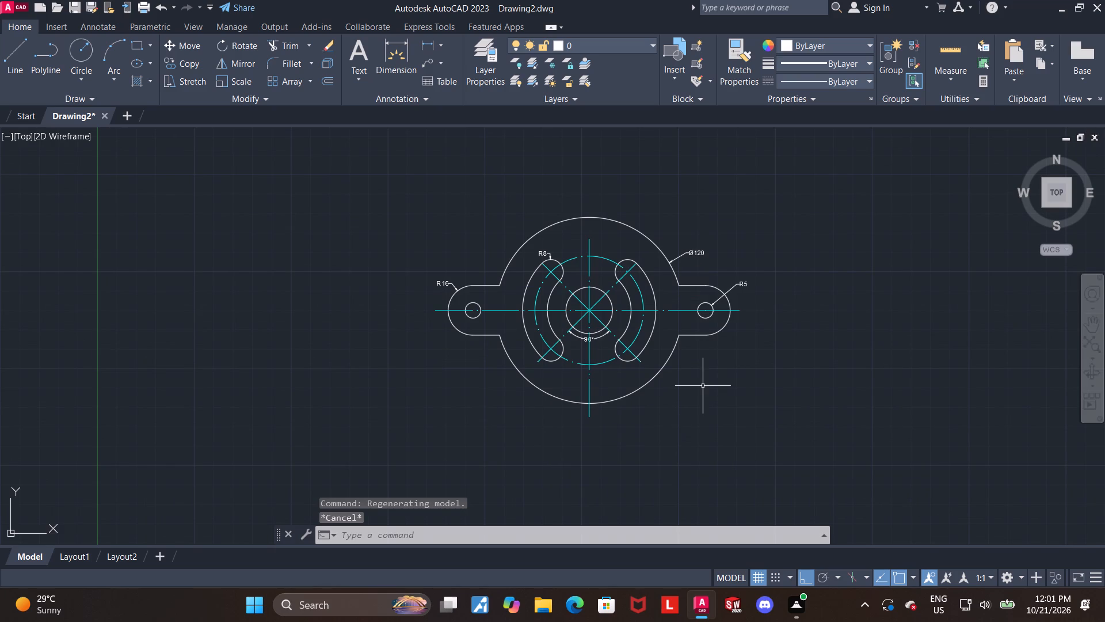
scroll(703, 385, up, 1)
middle_drag(702, 379, 708, 392)
middle_drag(705, 396, 712, 400)
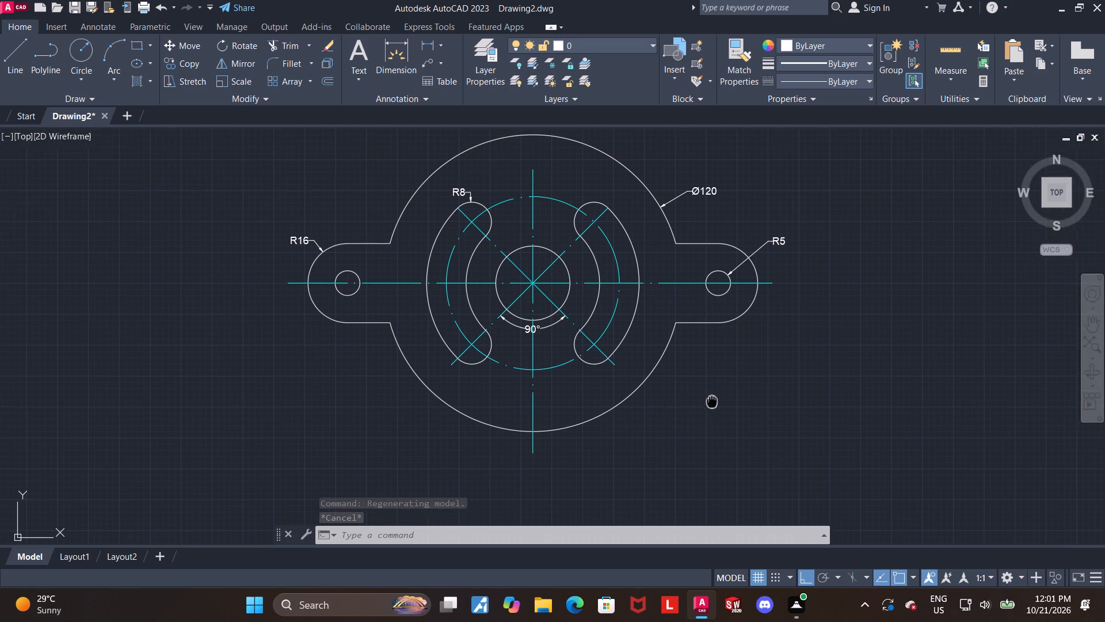
Add a radius dimension to the central hole, placing its text just above the circle.
middle_drag(712, 400, 714, 400)
middle_drag(746, 400, 754, 400)
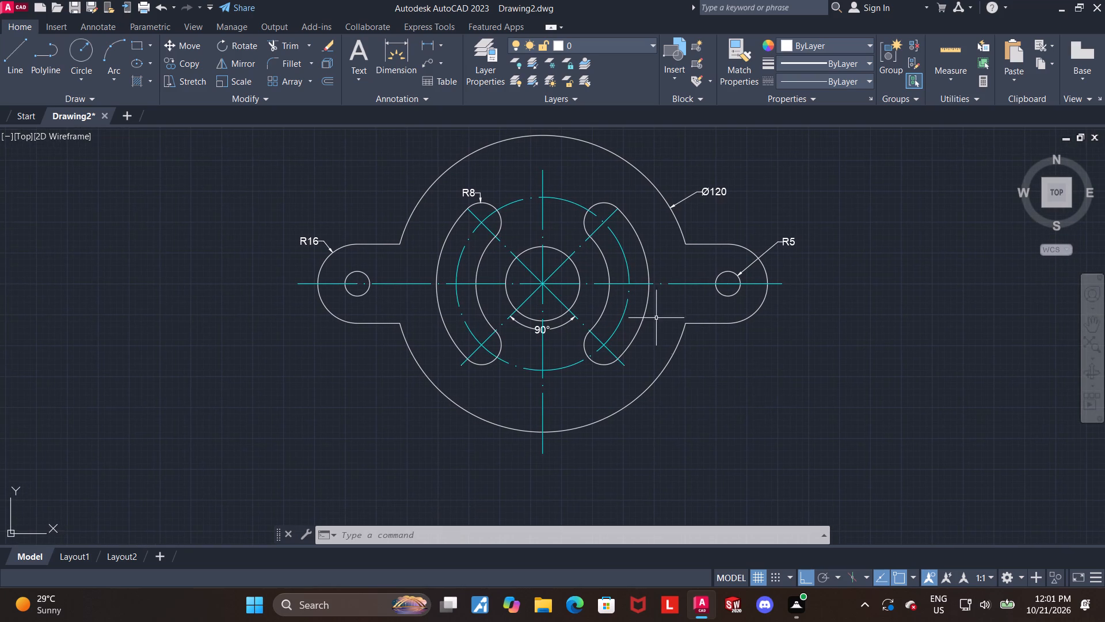
scroll(609, 263, up, 1)
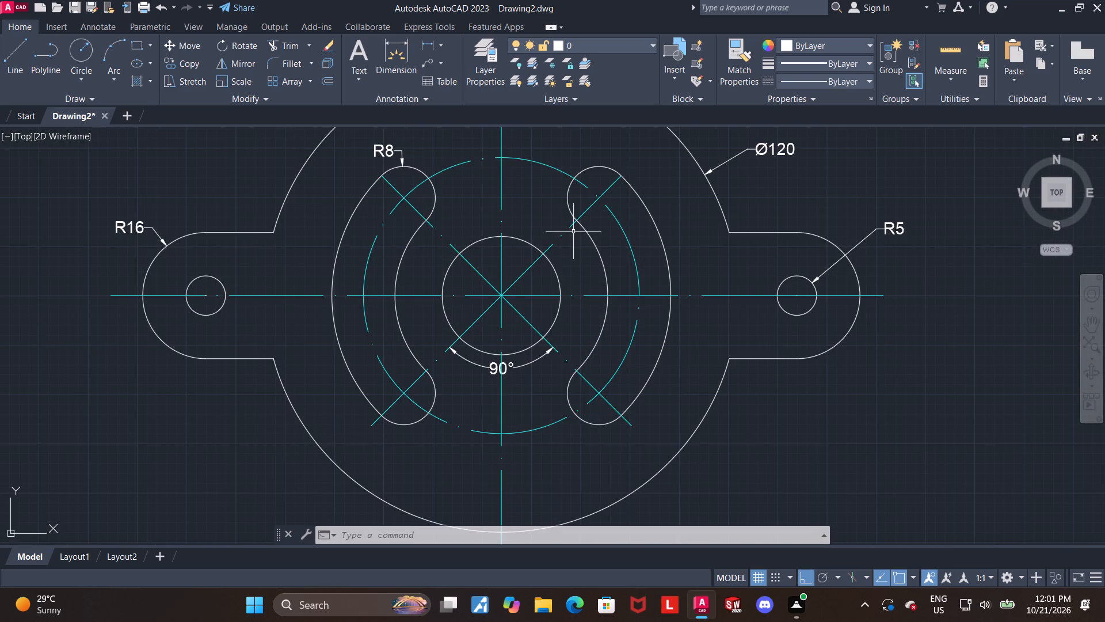
click(399, 52)
middle_drag(493, 213, 497, 321)
scroll(496, 309, up, 1)
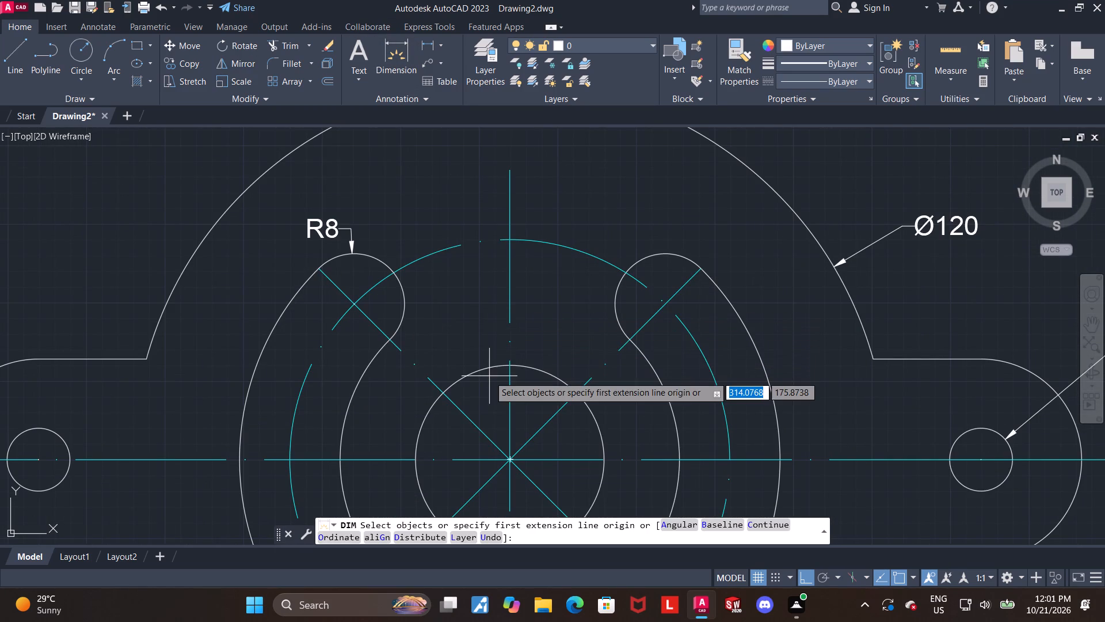
click(485, 371)
click(481, 332)
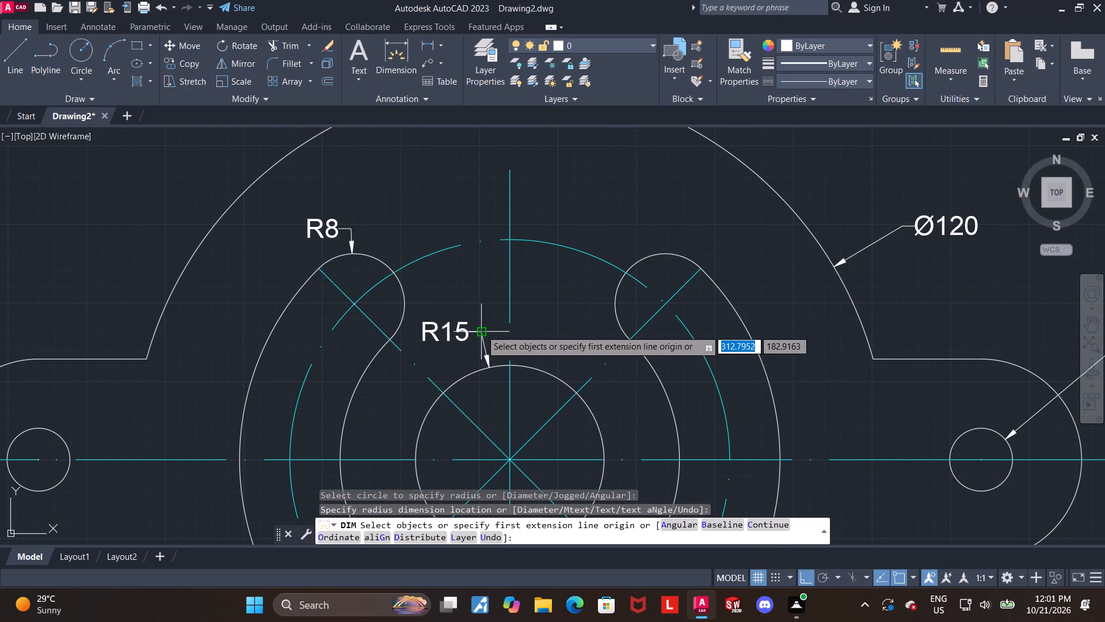
key(Escape)
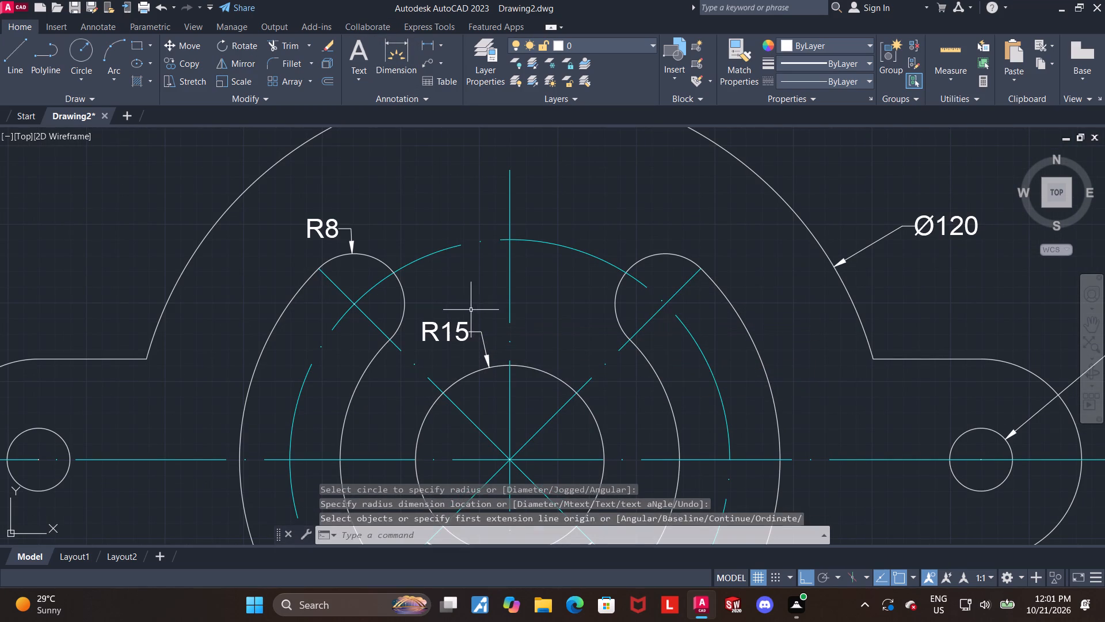
Add a diameter dimension to the cyan centre-line circle through the slots, placing its text above the right slot.
middle_drag(509, 302, 511, 211)
scroll(515, 333, down, 1)
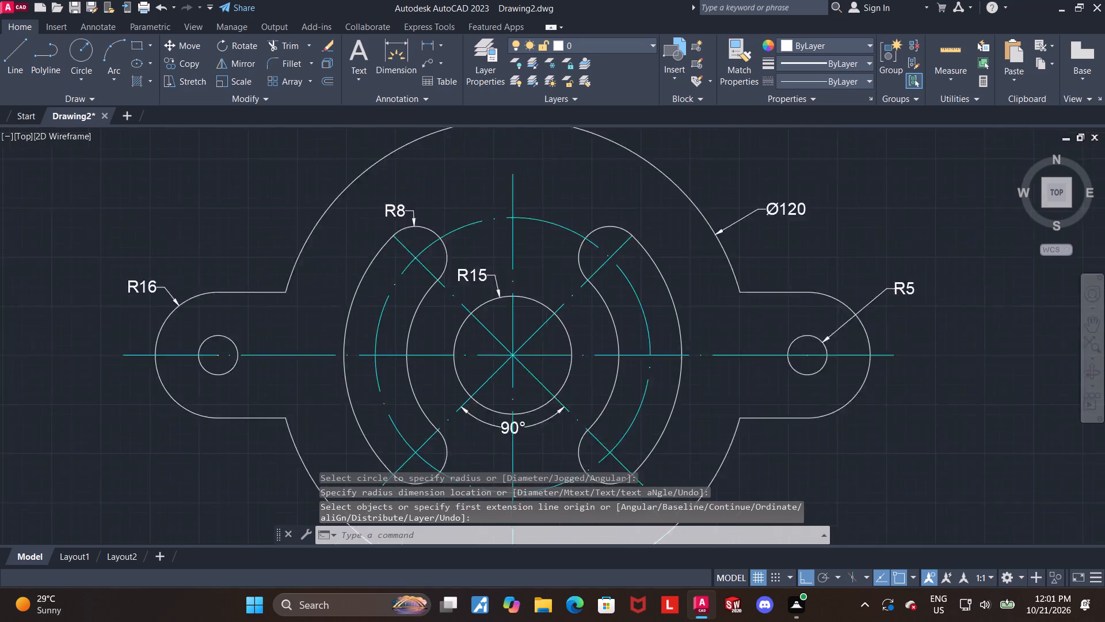
scroll(515, 333, down, 1)
middle_drag(582, 362, 555, 346)
middle_drag(527, 306, 524, 386)
scroll(512, 309, up, 2)
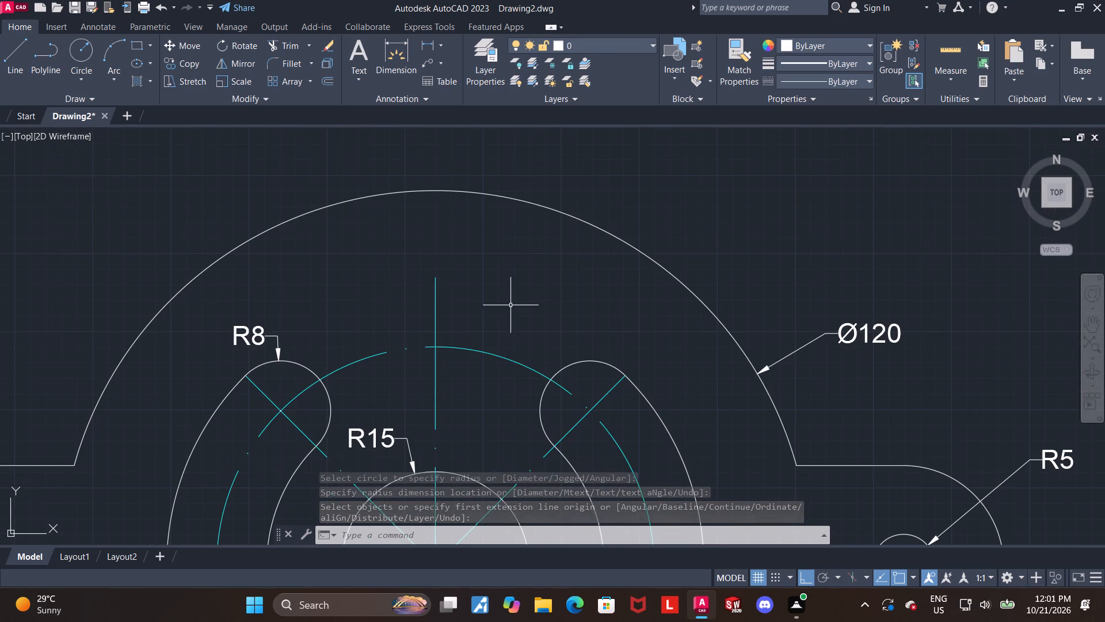
click(402, 48)
click(494, 353)
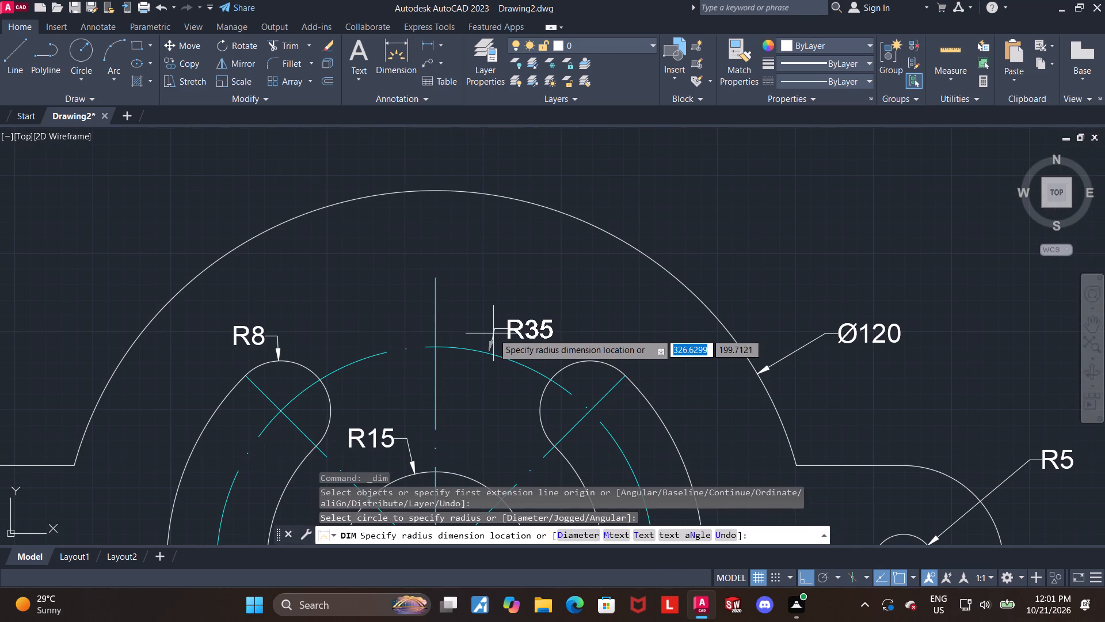
key(d)
key(Return)
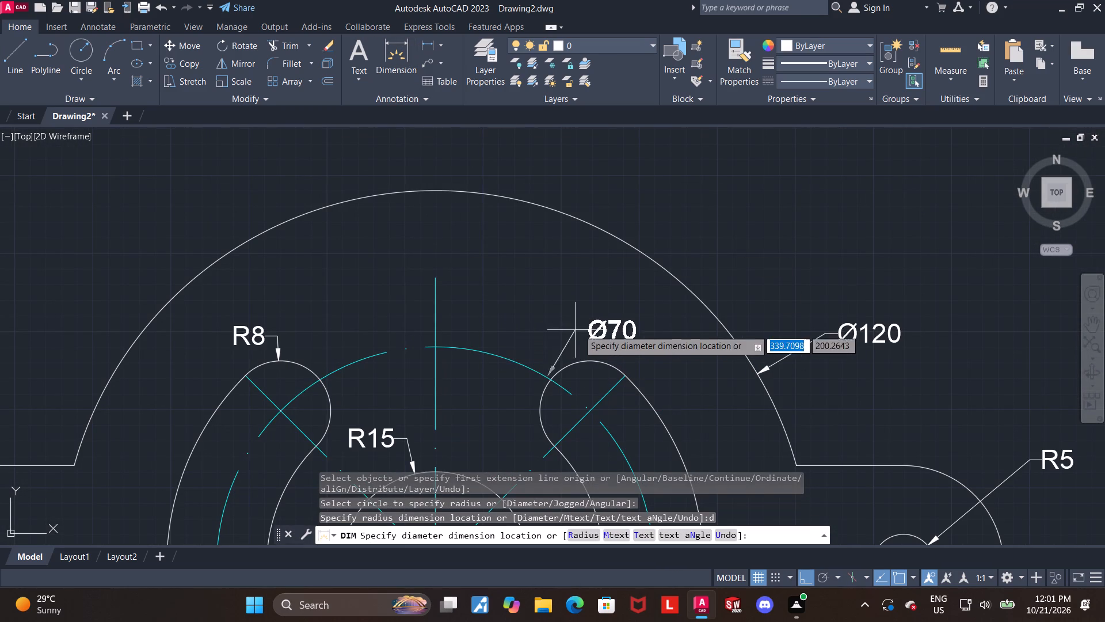
click(574, 306)
key(Escape)
Draw a vertical line about 38 long through the left lug hole's centre, extending past the lug's upper and lower edges.
scroll(617, 351, down, 2)
middle_drag(647, 355, 586, 233)
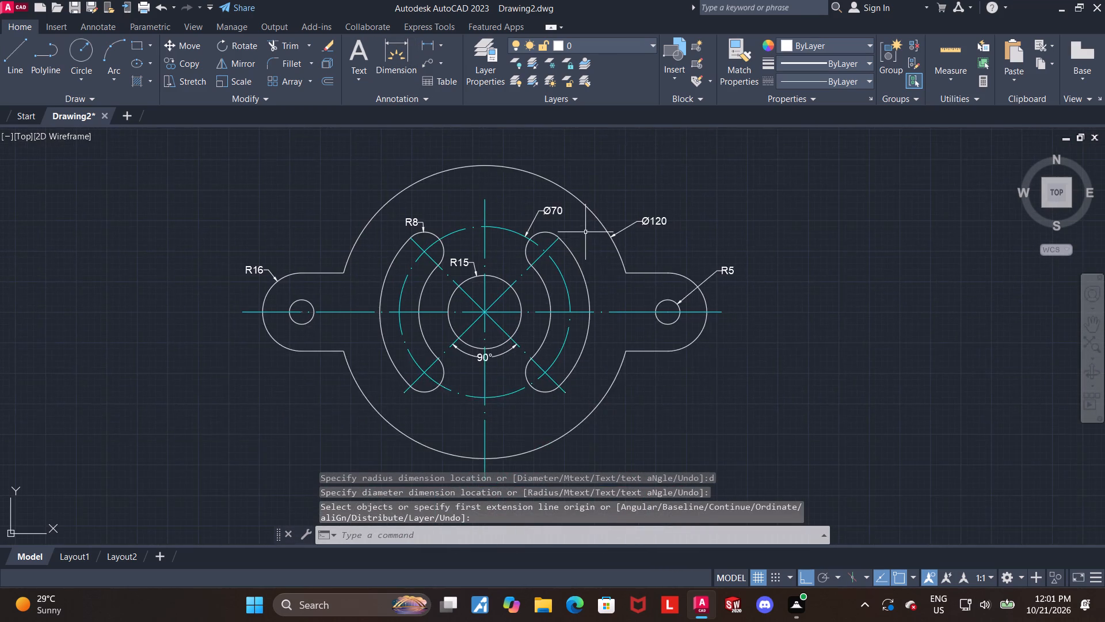
scroll(590, 278, up, 1)
scroll(650, 326, down, 2)
middle_drag(735, 339, 729, 314)
scroll(666, 329, up, 2)
scroll(255, 283, up, 1)
scroll(184, 285, down, 2)
middle_drag(230, 287, 344, 303)
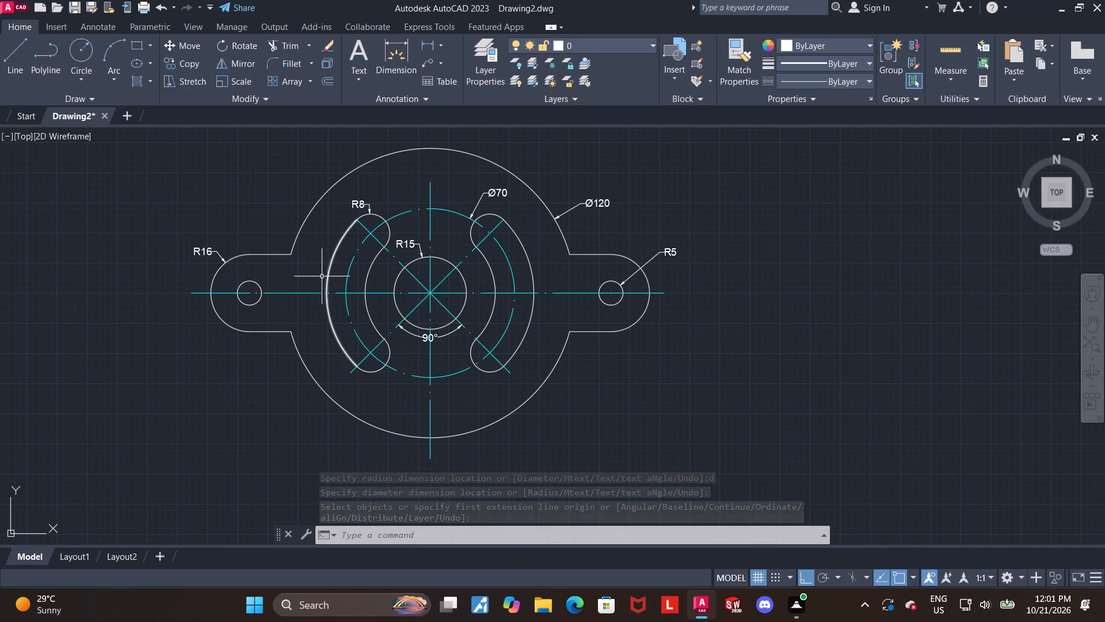
scroll(318, 272, up, 2)
click(15, 47)
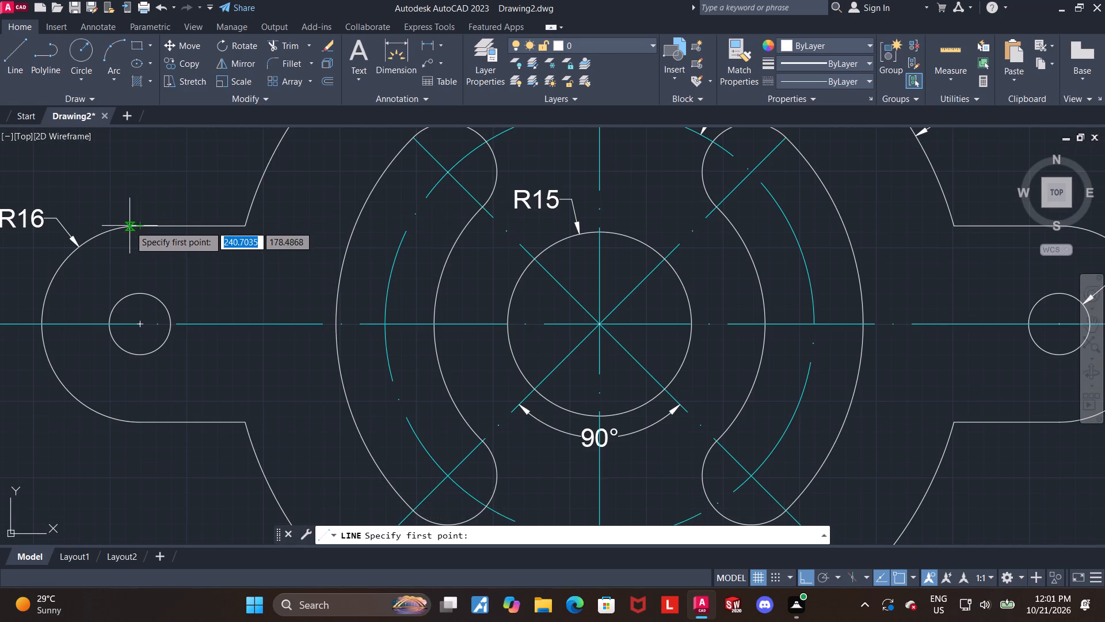
drag(138, 206, 140, 211)
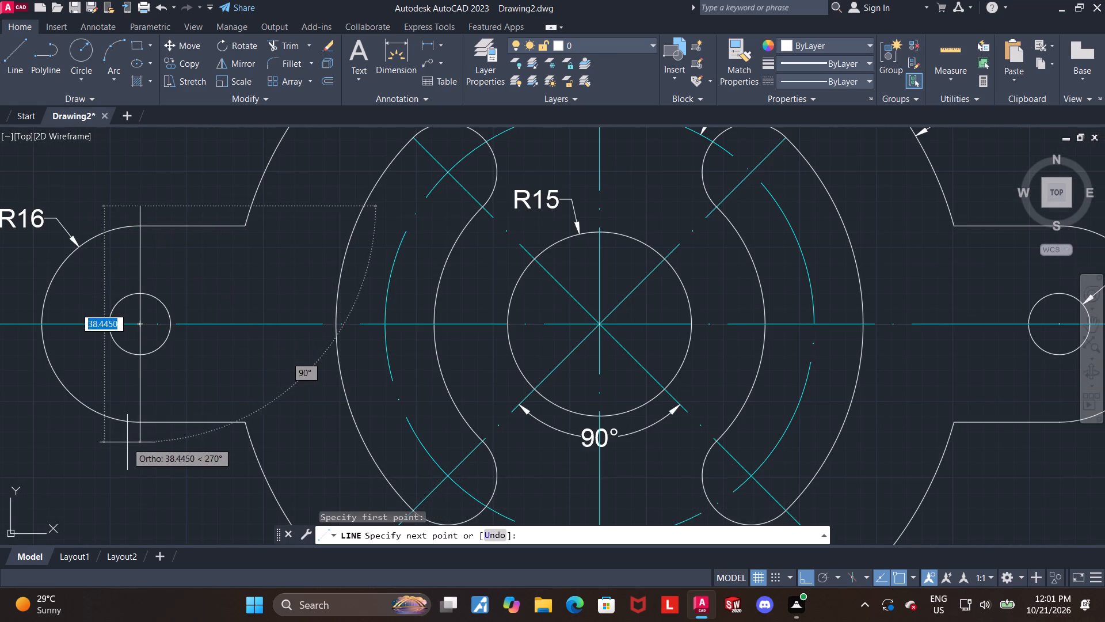
click(128, 443)
key(Escape)
Set the left lug's vertical line to linetype ACAD_ISO04W100 and colour Cyan.
click(140, 386)
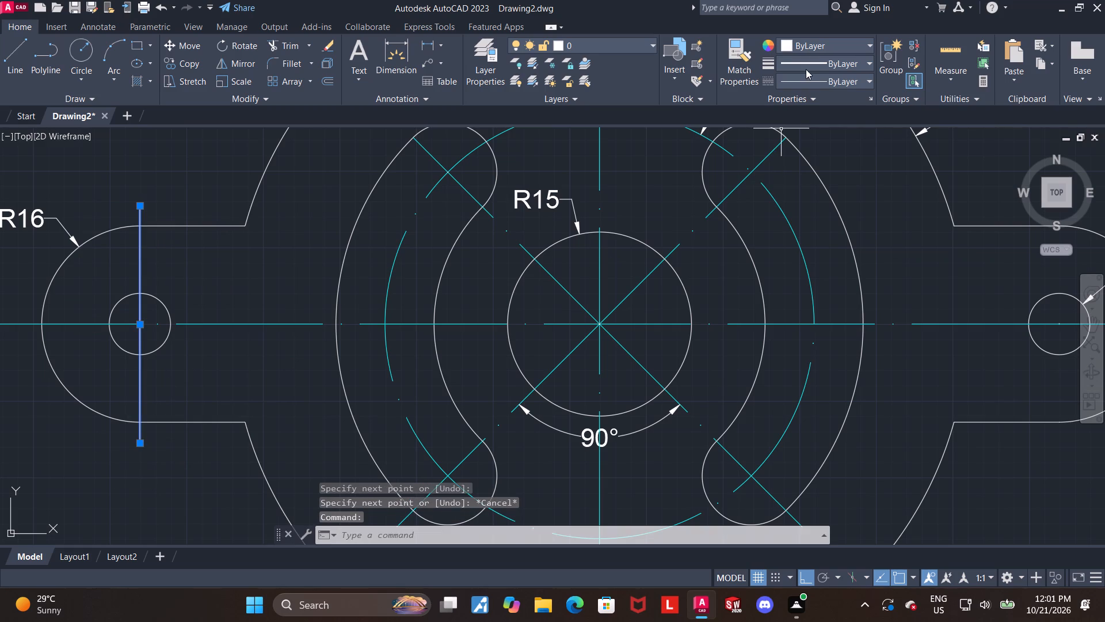
click(807, 75)
click(819, 124)
click(821, 44)
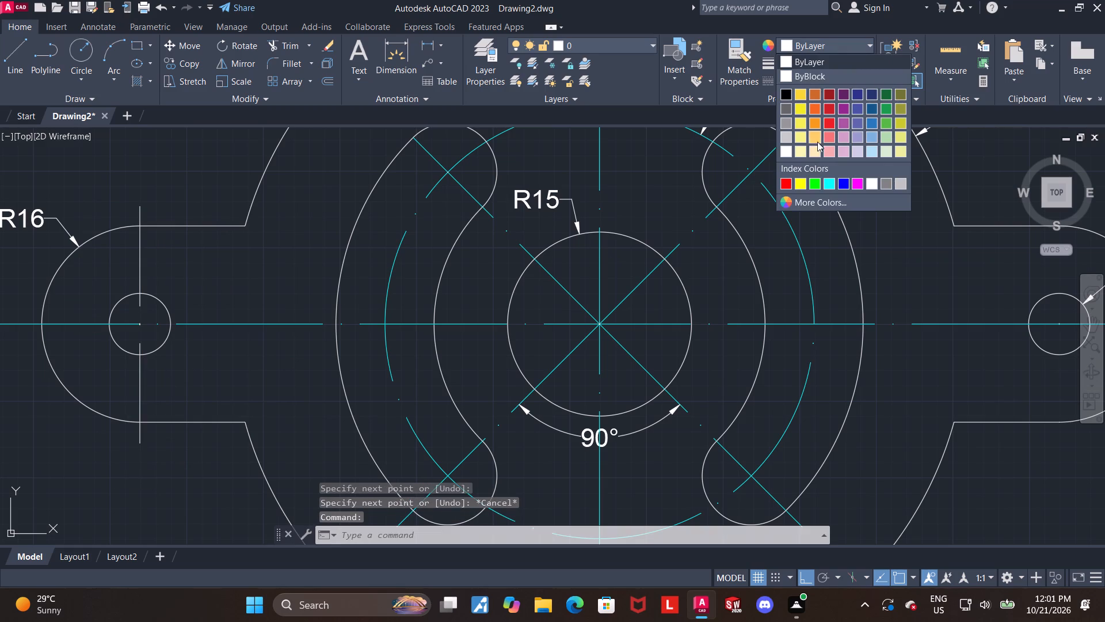
click(824, 181)
key(Escape)
Draw a vertical line through the right lug hole's centre, extending past the lug's upper and lower edges.
scroll(828, 200, down, 3)
middle_drag(896, 277, 646, 305)
scroll(654, 270, up, 2)
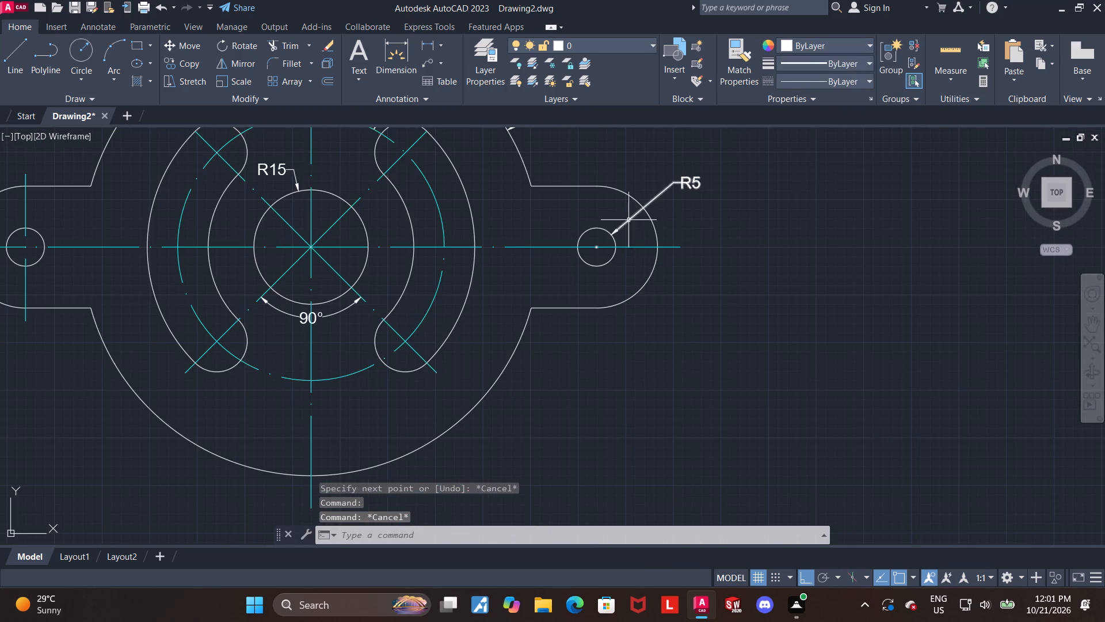
click(22, 58)
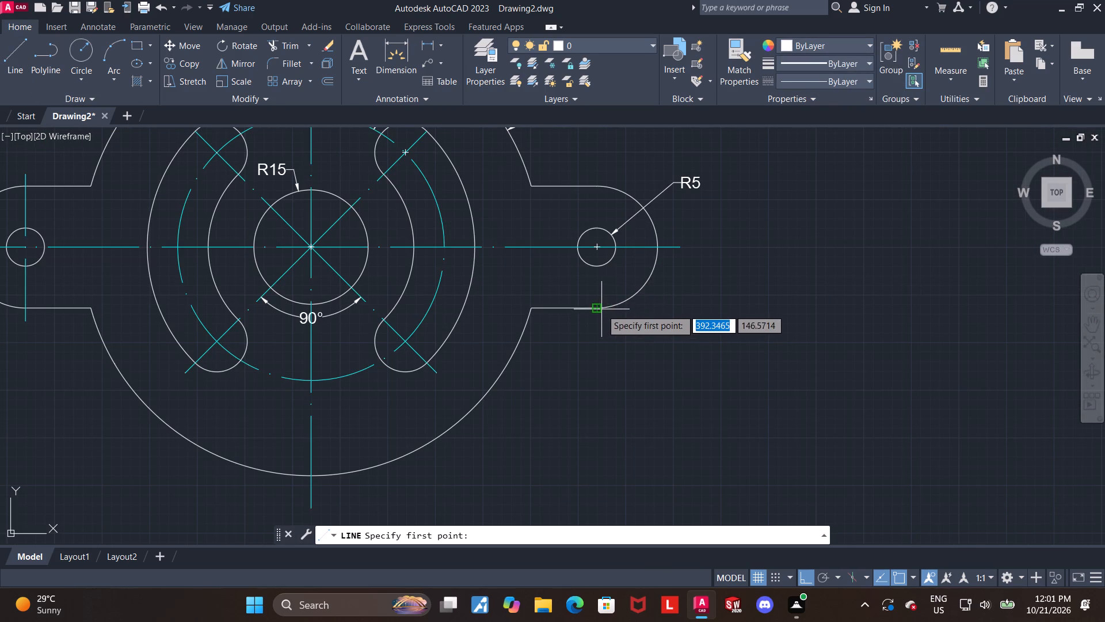
click(597, 334)
click(602, 156)
key(Escape)
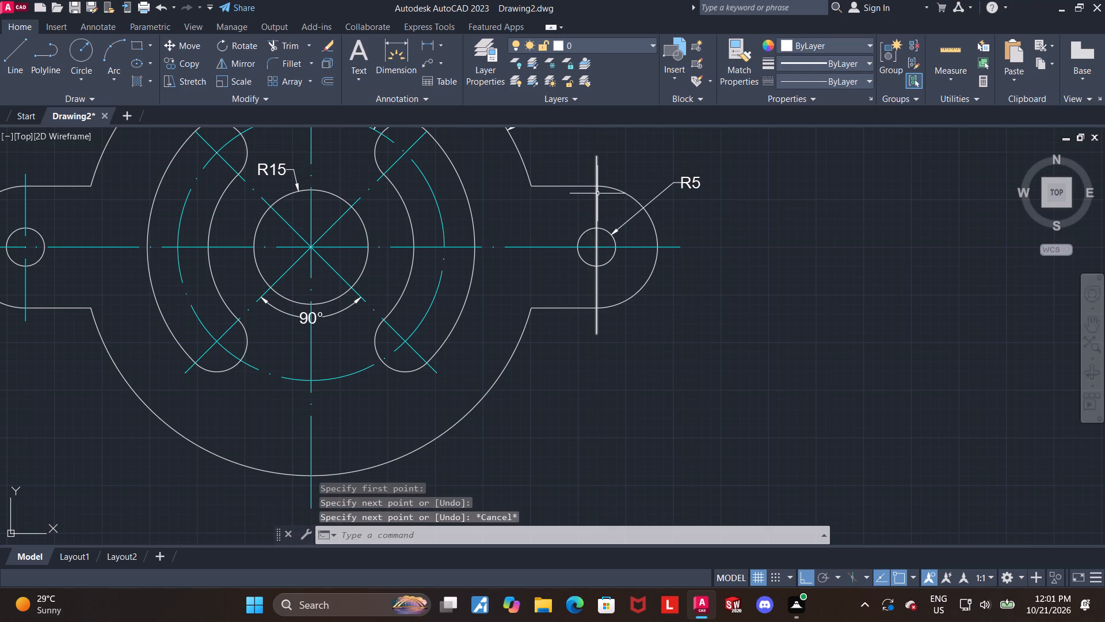
Set the right lug's vertical line to linetype ACAD_ISO04W100 and colour Cyan.
click(597, 195)
click(849, 79)
click(846, 134)
click(840, 46)
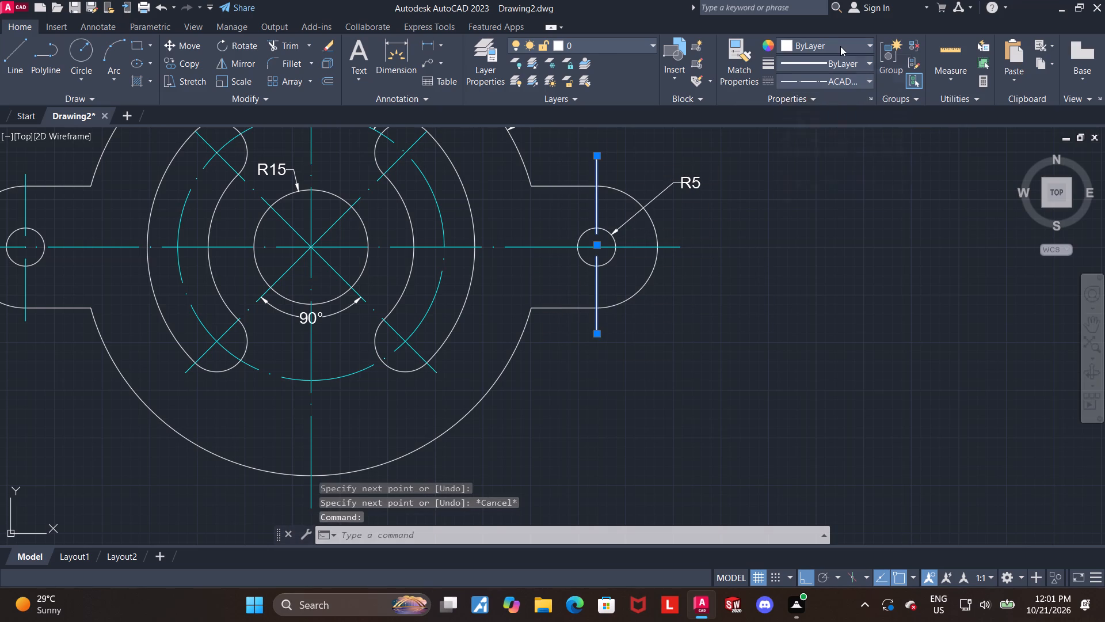
click(832, 180)
key(Escape)
Dimension the horizontal distance between the two lugs' vertical centre lines, placing the dimension line below the plate.
scroll(731, 239, down, 2)
middle_drag(730, 257, 734, 307)
scroll(726, 301, up, 1)
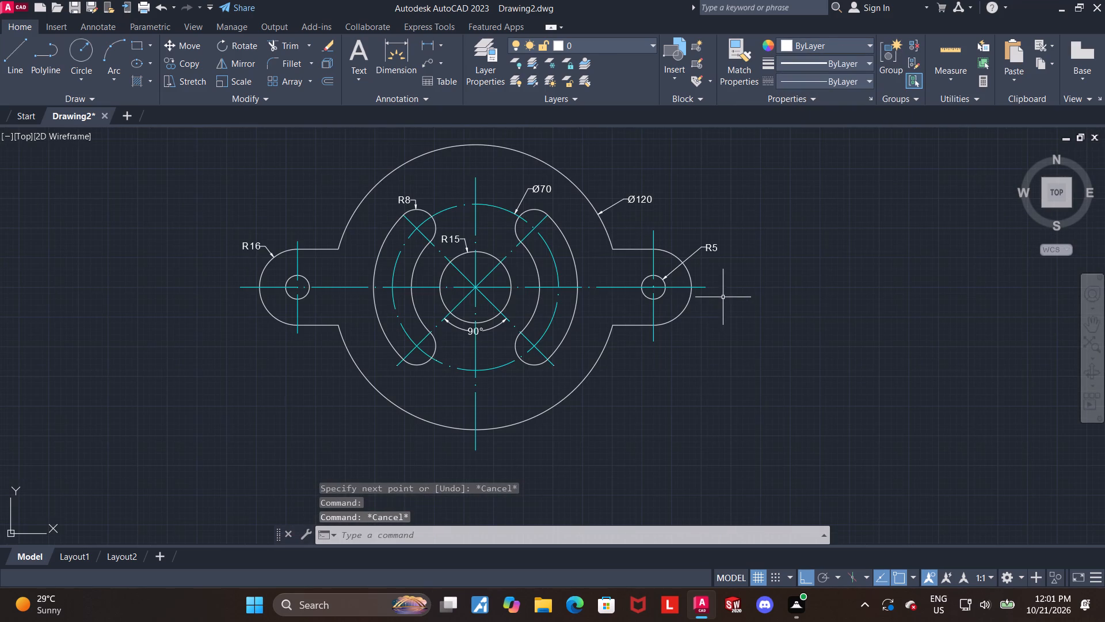
middle_drag(698, 431, 734, 379)
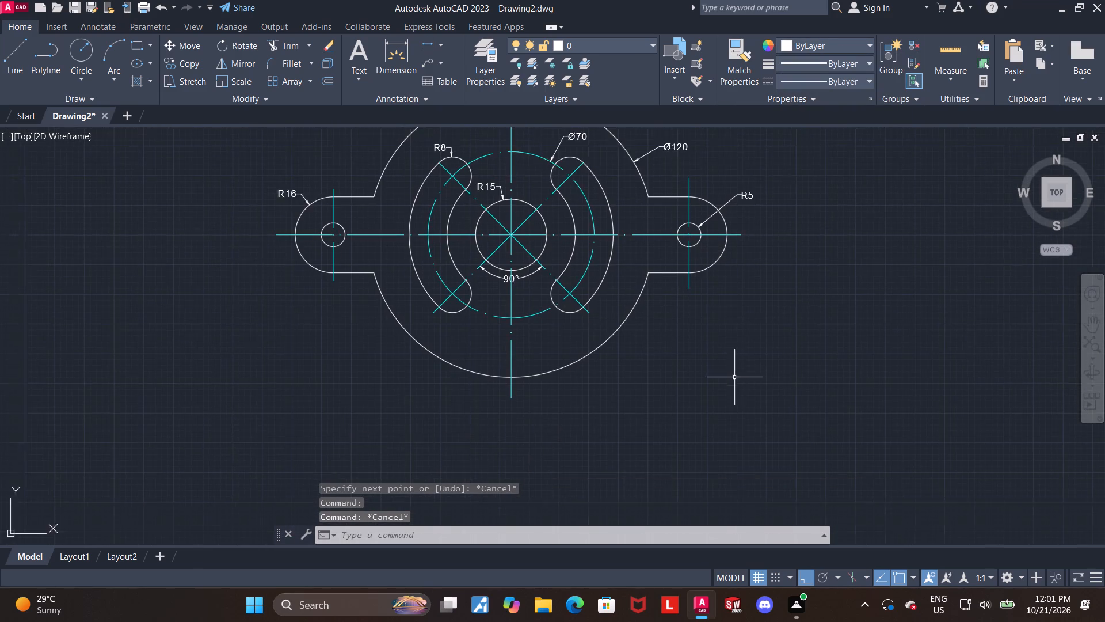
scroll(678, 373, down, 1)
scroll(580, 368, up, 1)
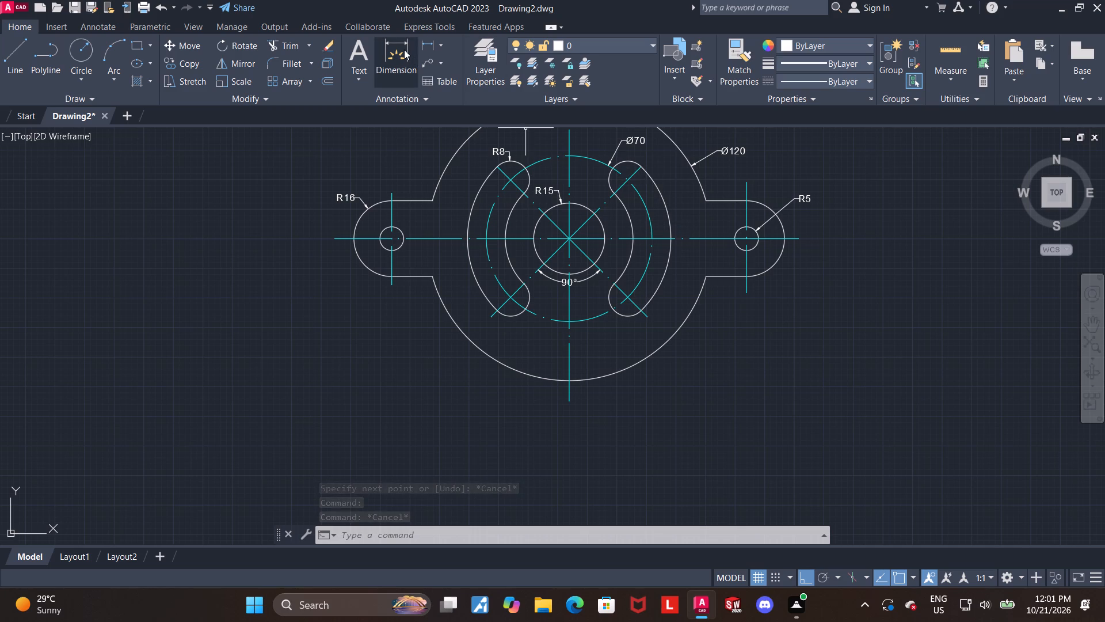
click(403, 50)
click(390, 286)
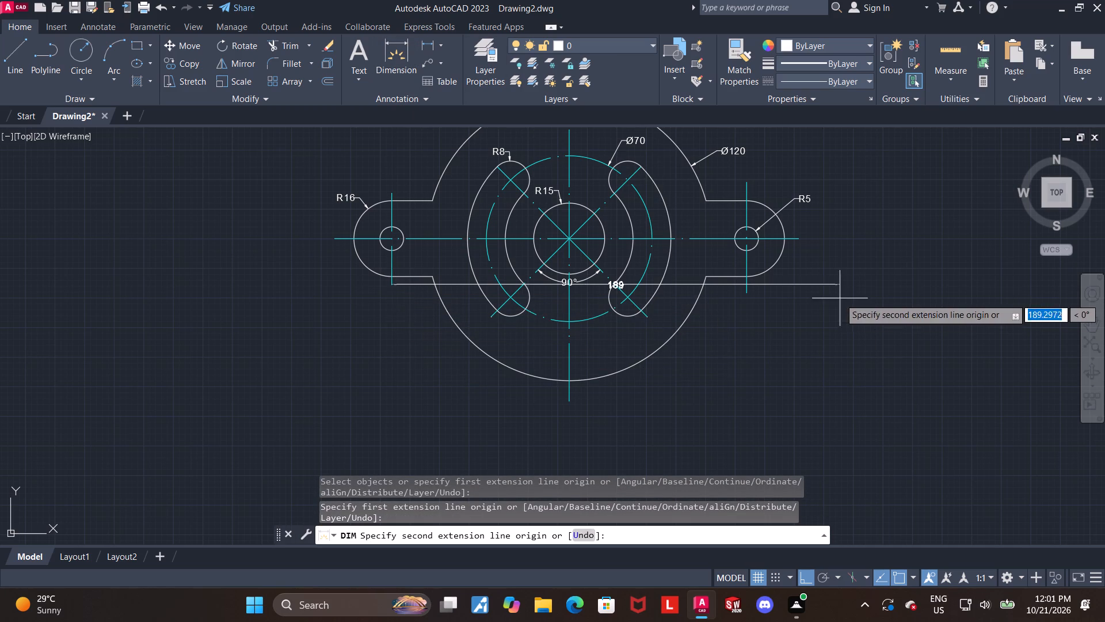
click(748, 293)
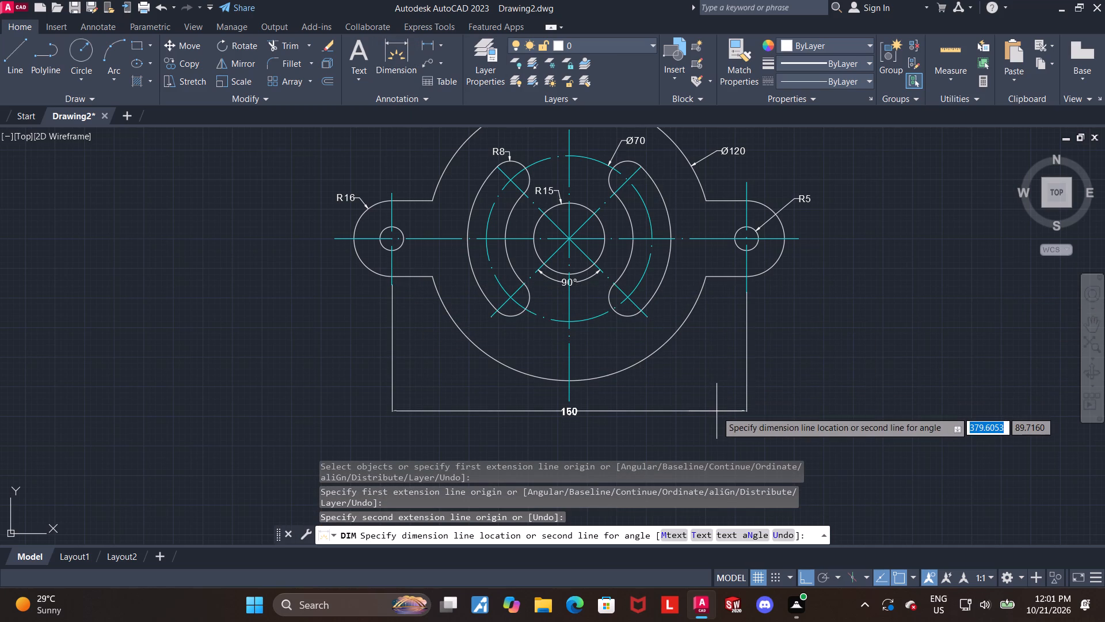
click(717, 411)
key(Escape)
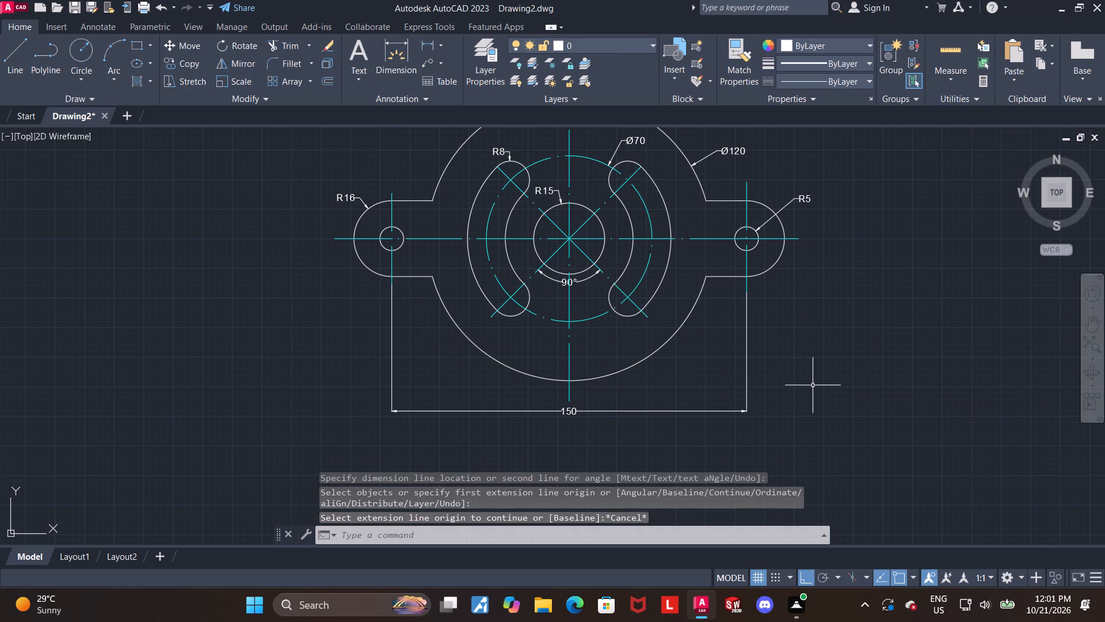
Modify the Standard dimension style to an arrow size of 3 and a text height of 4.
key(d)
key(Return)
click(698, 264)
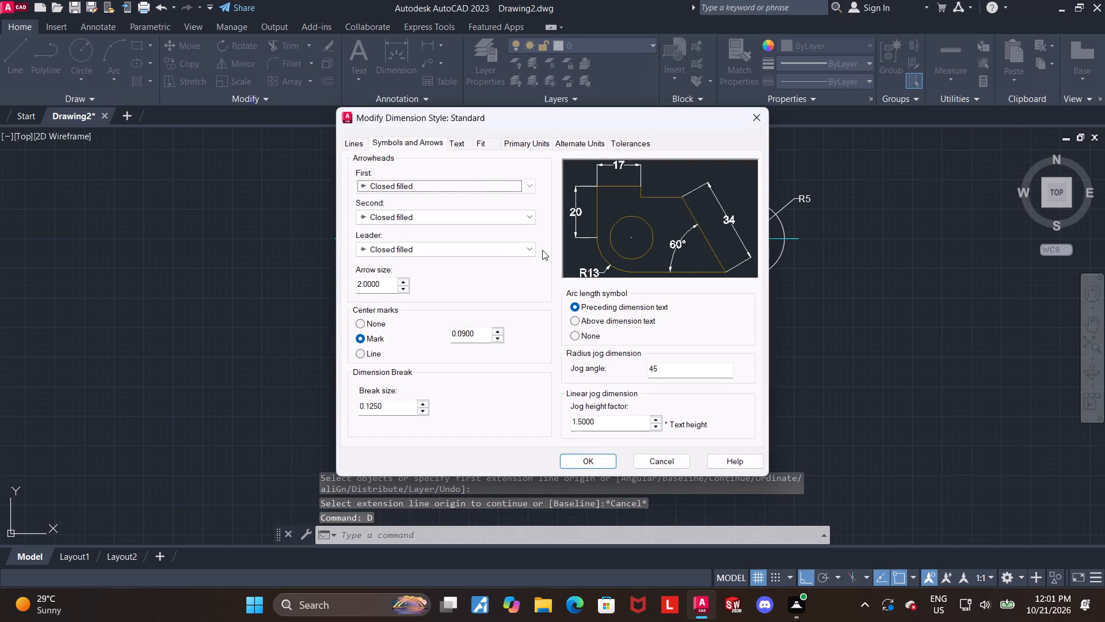
drag(382, 282, 319, 283)
key(3)
key(Return)
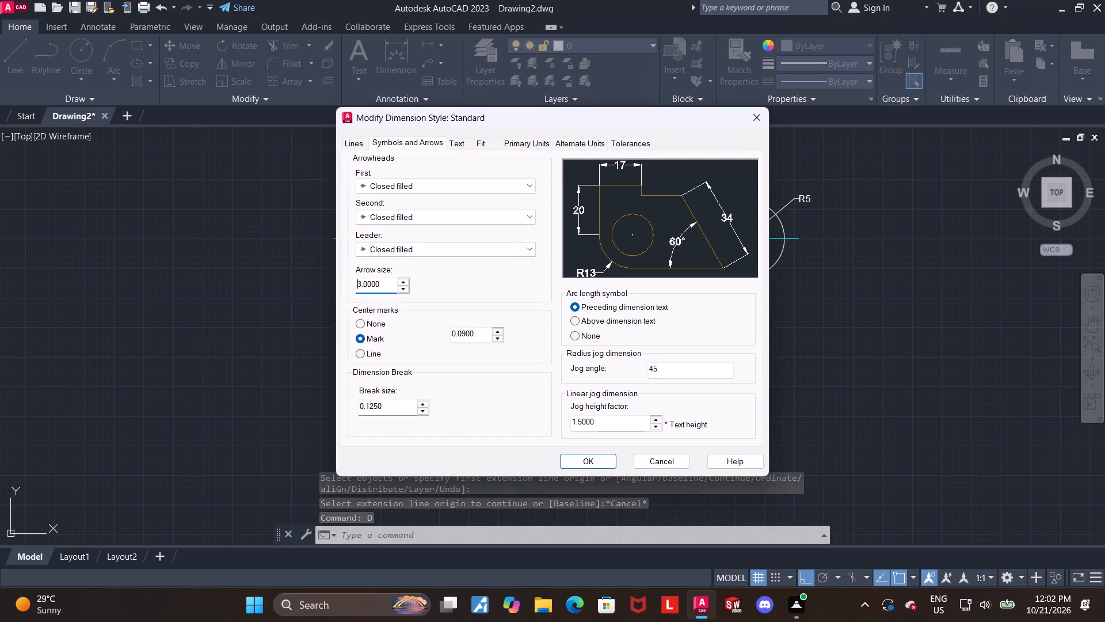
click(457, 148)
drag(524, 245, 414, 256)
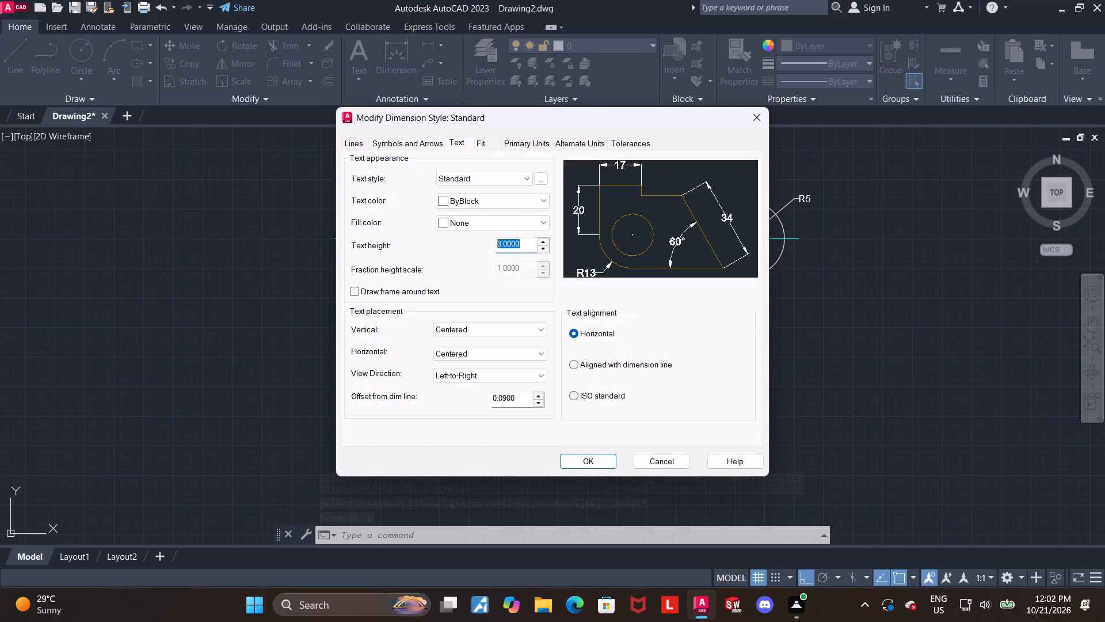
drag(414, 256, 392, 257)
key(4)
key(Return)
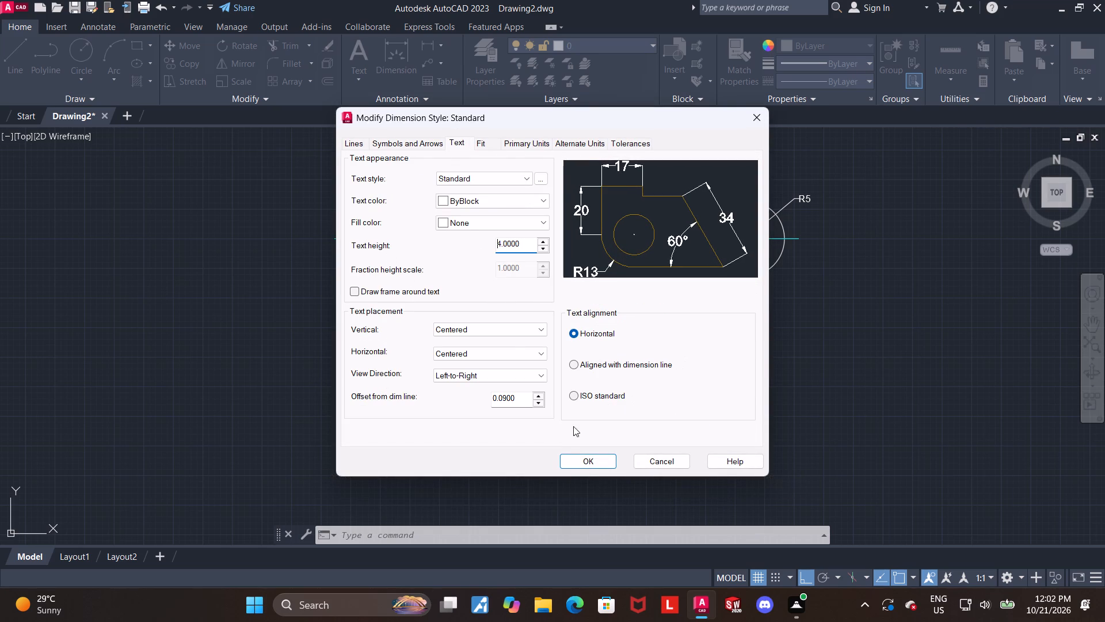
click(585, 459)
click(660, 407)
key(Escape)
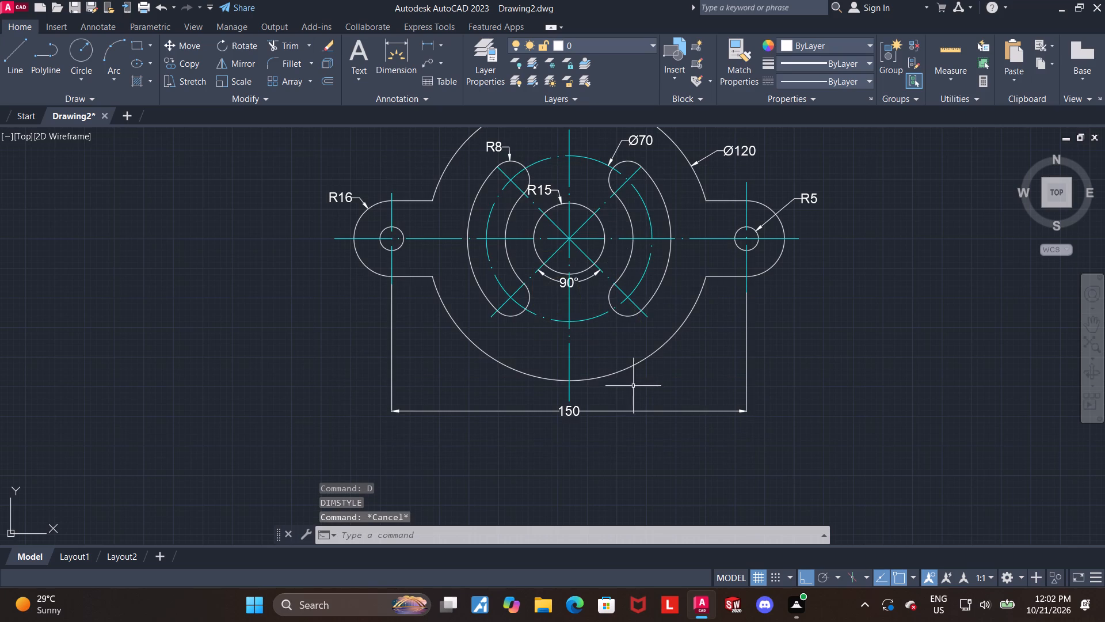
Move the 90° angular dimension farther below the central hole, between the lower ends of the slots.
drag(571, 411, 571, 419)
key(Escape)
scroll(557, 289, up, 1)
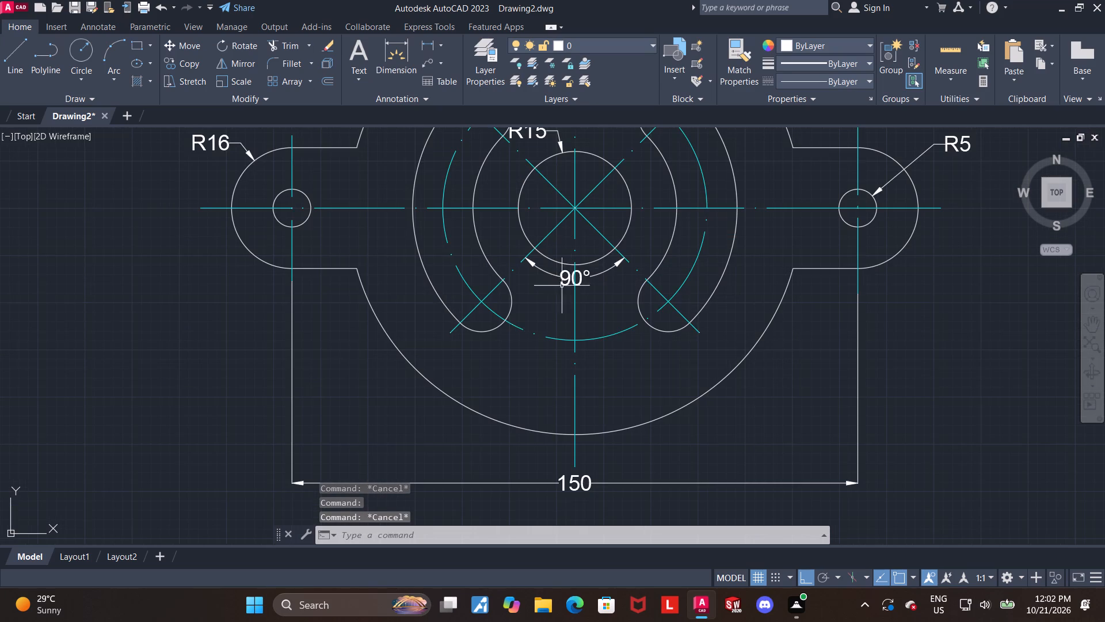
click(572, 280)
click(572, 278)
click(572, 305)
key(Escape)
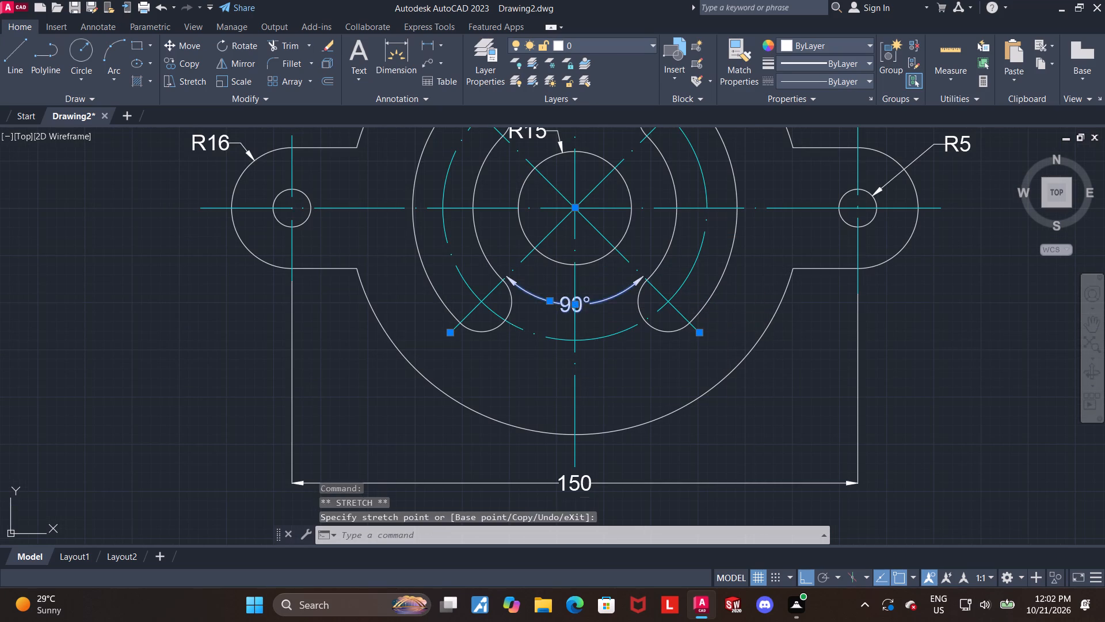
Move the central hole's R15 dimension text rightward, closer to the vertical centre line and clear of the left slot.
middle_drag(626, 270, 608, 357)
click(513, 215)
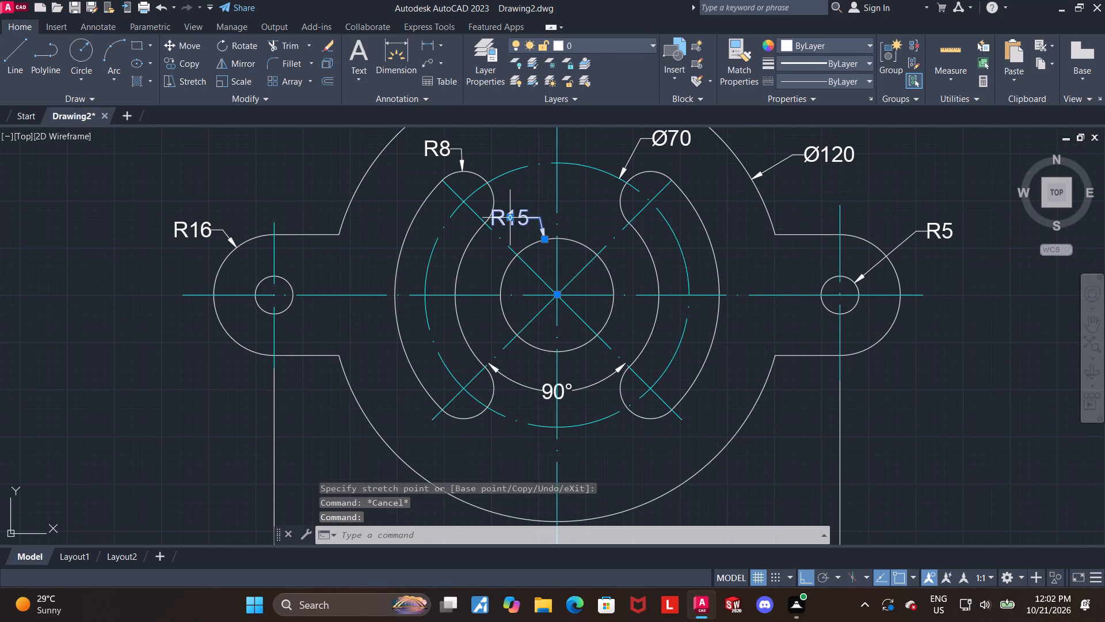
click(509, 217)
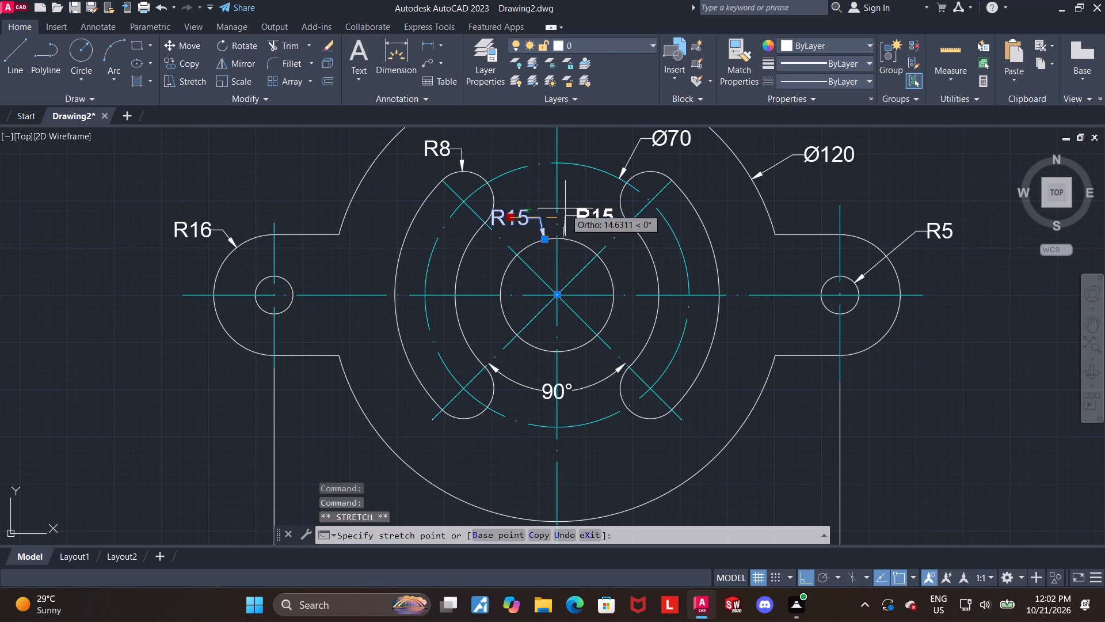
click(549, 207)
key(Escape)
scroll(591, 241, down, 2)
middle_drag(591, 240, 580, 278)
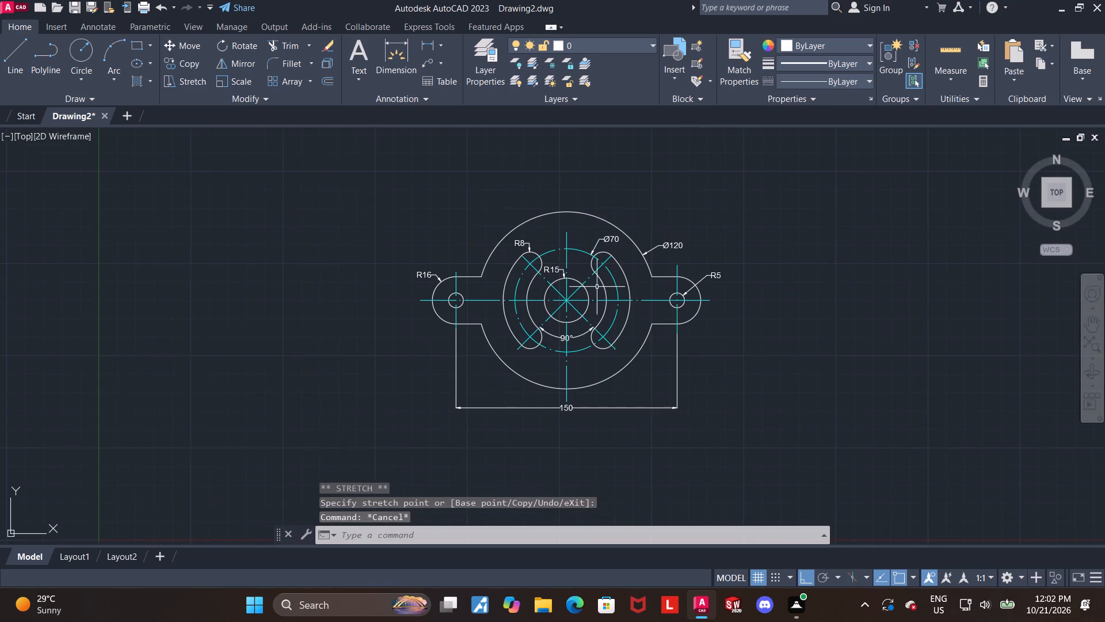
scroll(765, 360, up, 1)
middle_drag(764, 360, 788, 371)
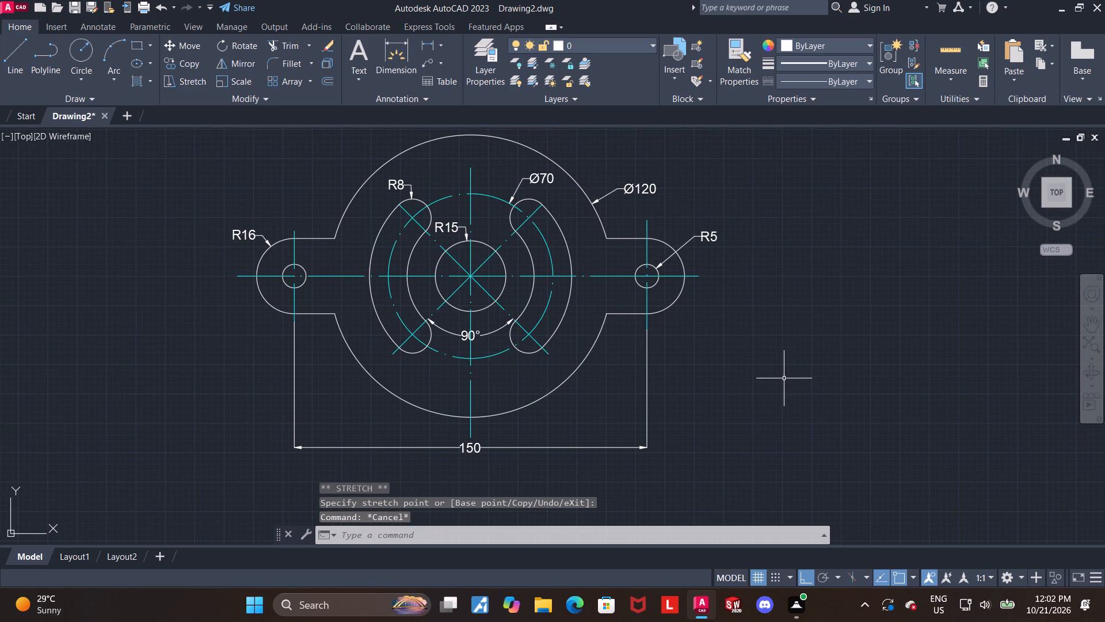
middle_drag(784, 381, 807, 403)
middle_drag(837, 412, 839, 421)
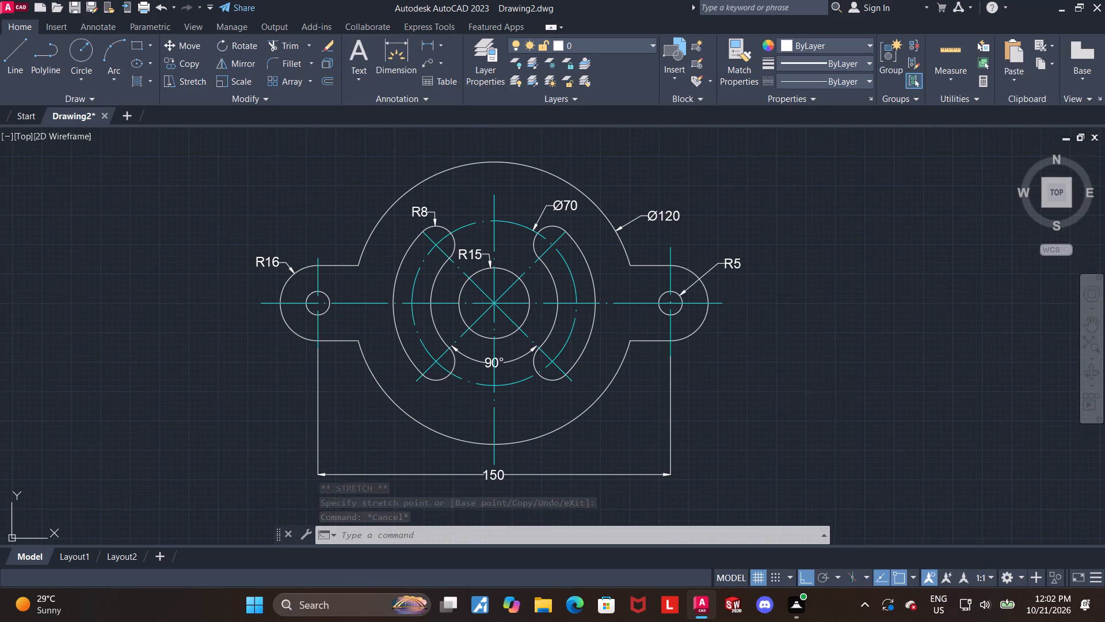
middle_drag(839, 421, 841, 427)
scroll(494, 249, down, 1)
Trim away the part of the vertical centre line above the central hole's centre.
scroll(494, 252, up, 2)
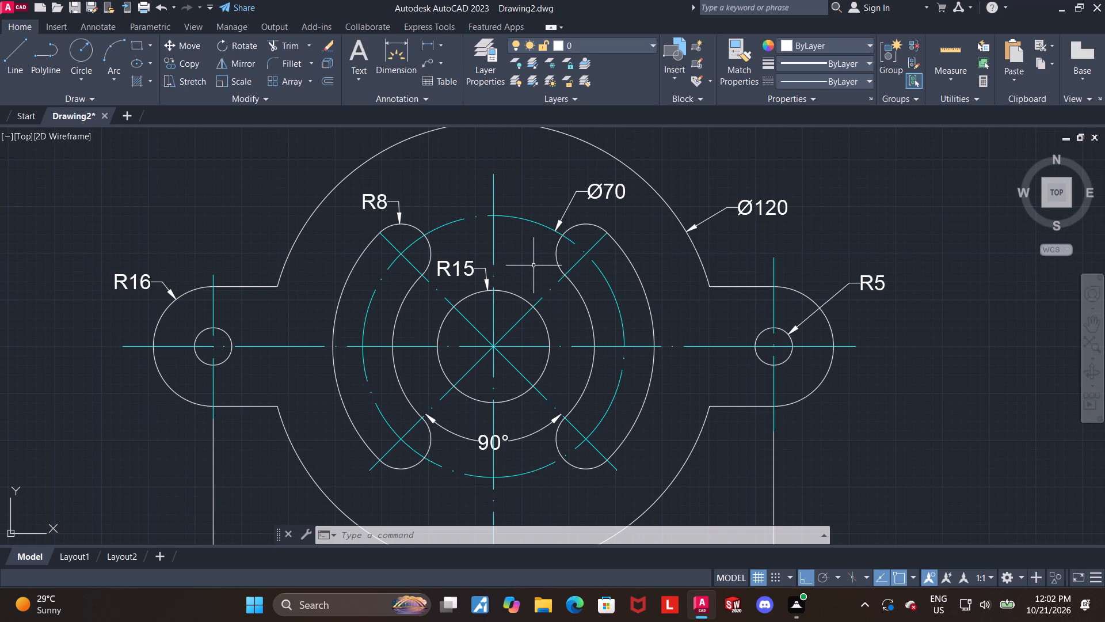
click(269, 48)
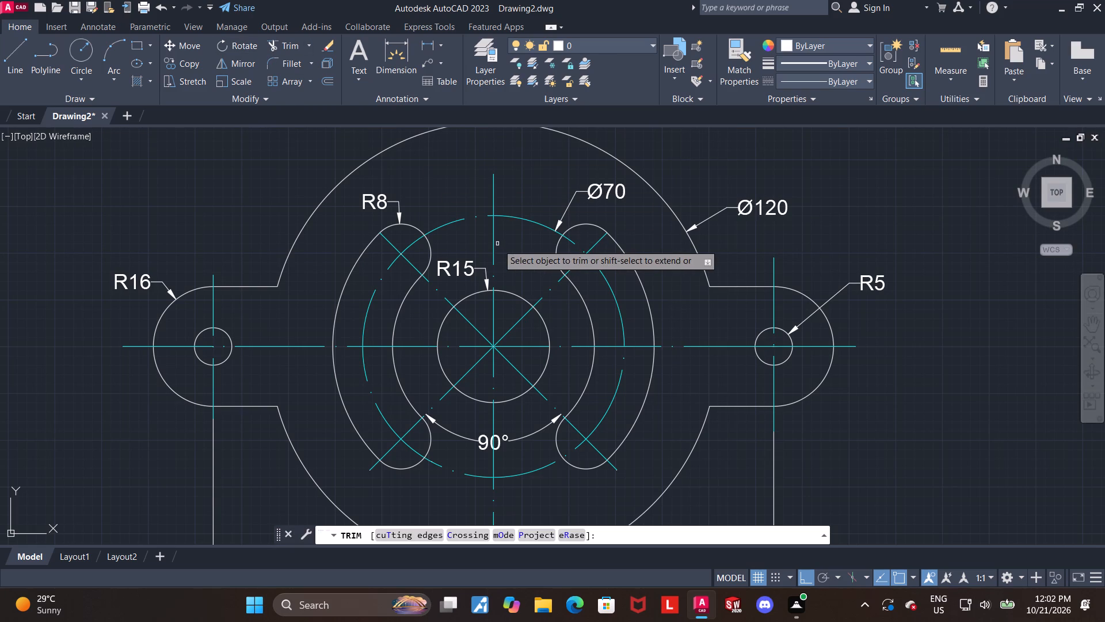
click(494, 238)
click(494, 191)
click(493, 312)
key(Escape)
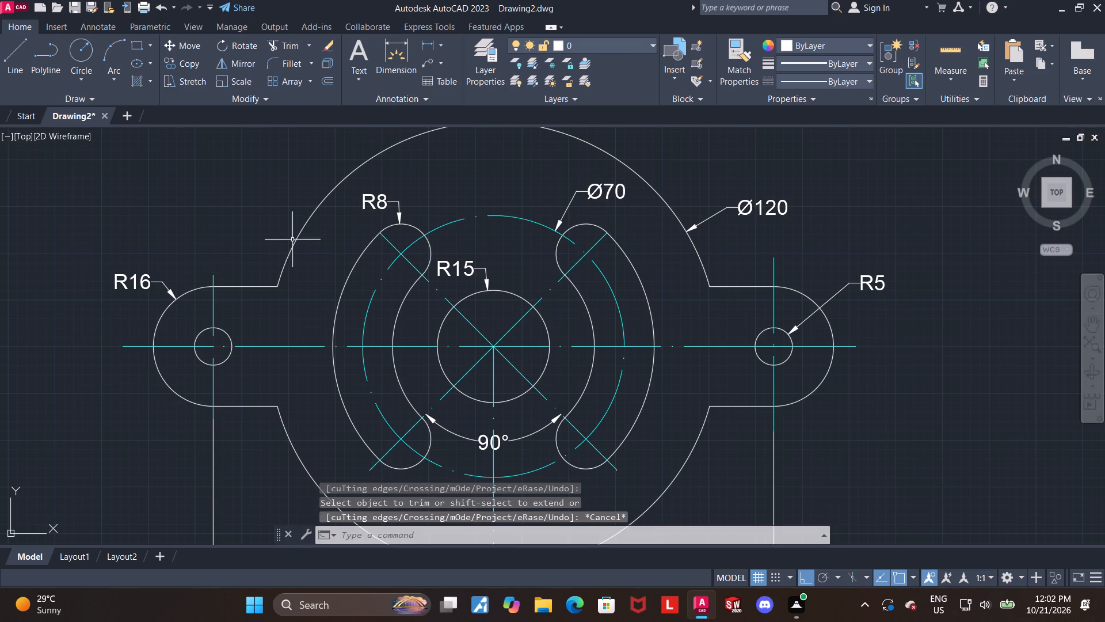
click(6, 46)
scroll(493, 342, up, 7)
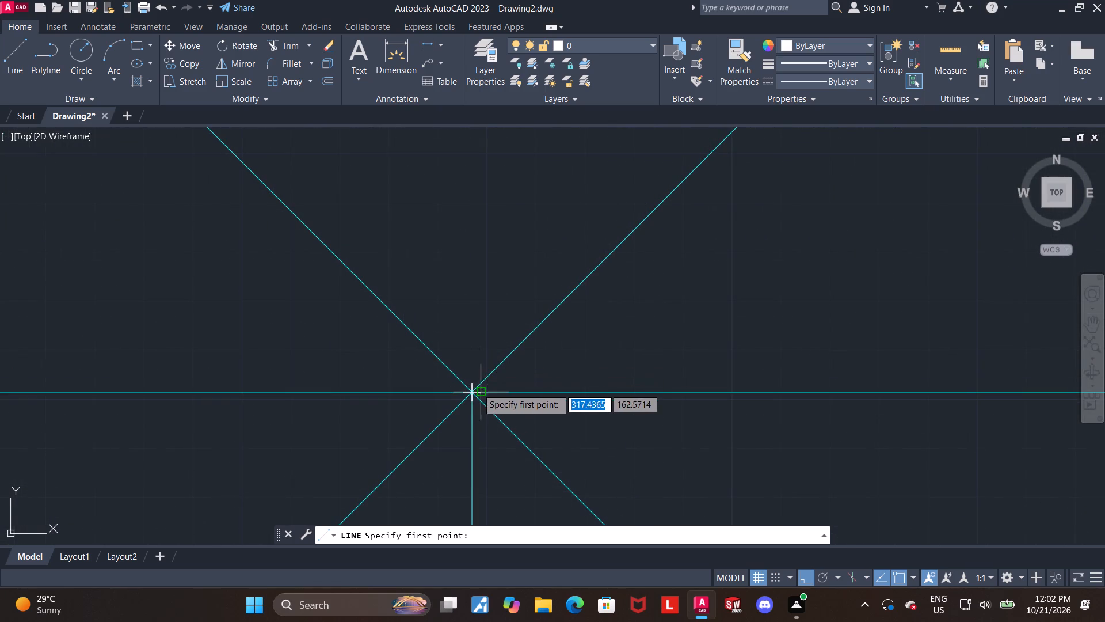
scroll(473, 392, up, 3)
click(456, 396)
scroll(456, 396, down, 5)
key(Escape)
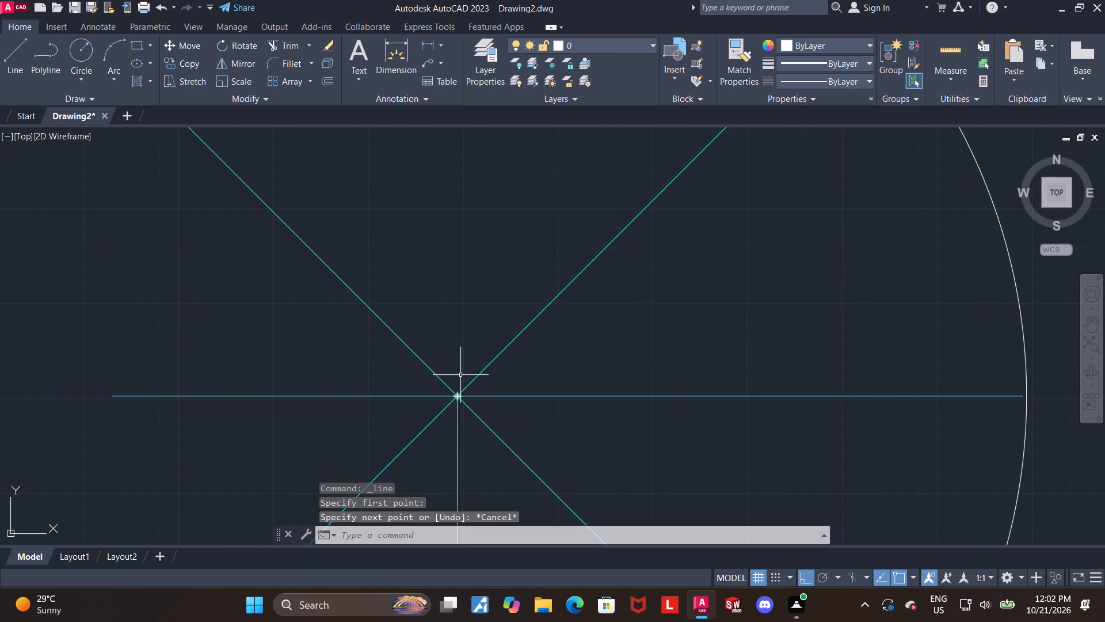
Draw a vertical line 125 long straight up from the central hole's centre.
click(12, 53)
scroll(441, 399, up, 5)
scroll(587, 377, up, 4)
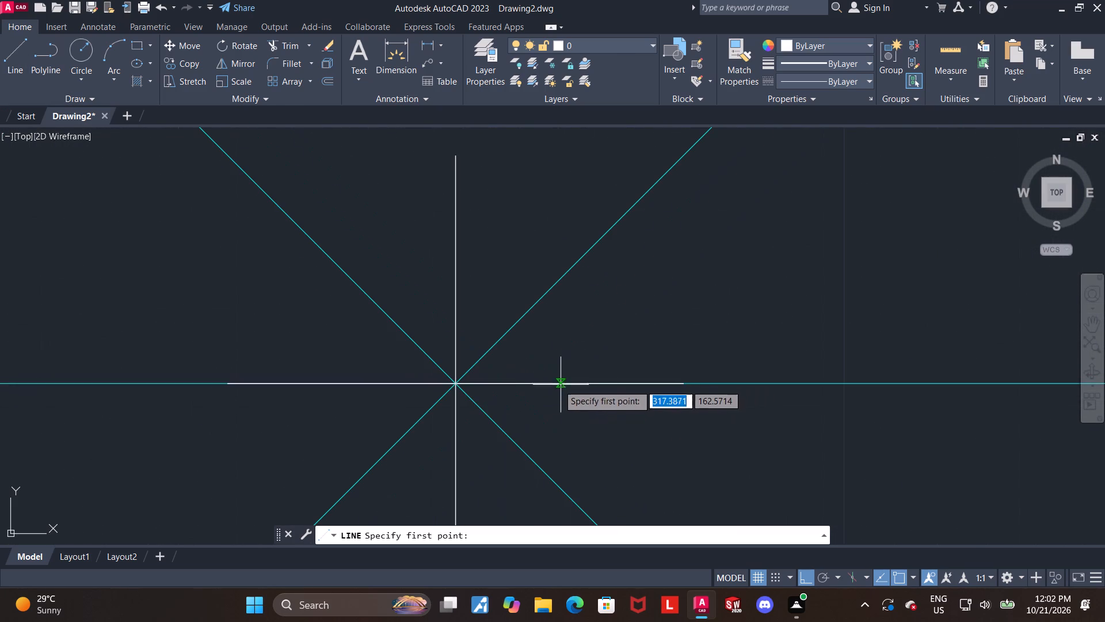
click(458, 382)
scroll(458, 382, down, 9)
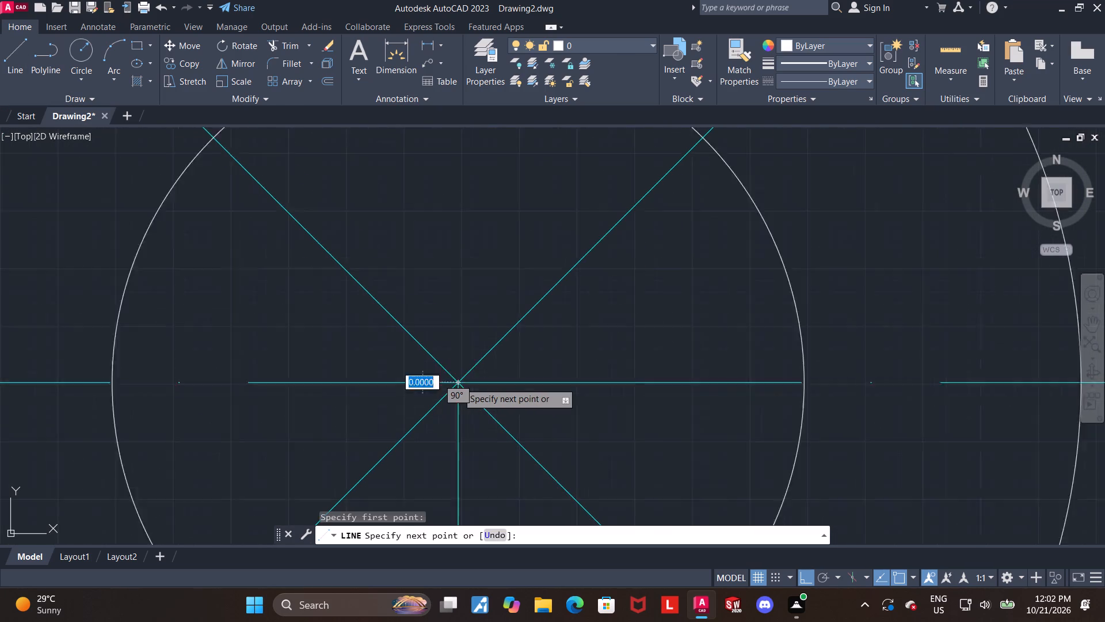
scroll(458, 382, down, 8)
scroll(445, 291, up, 2)
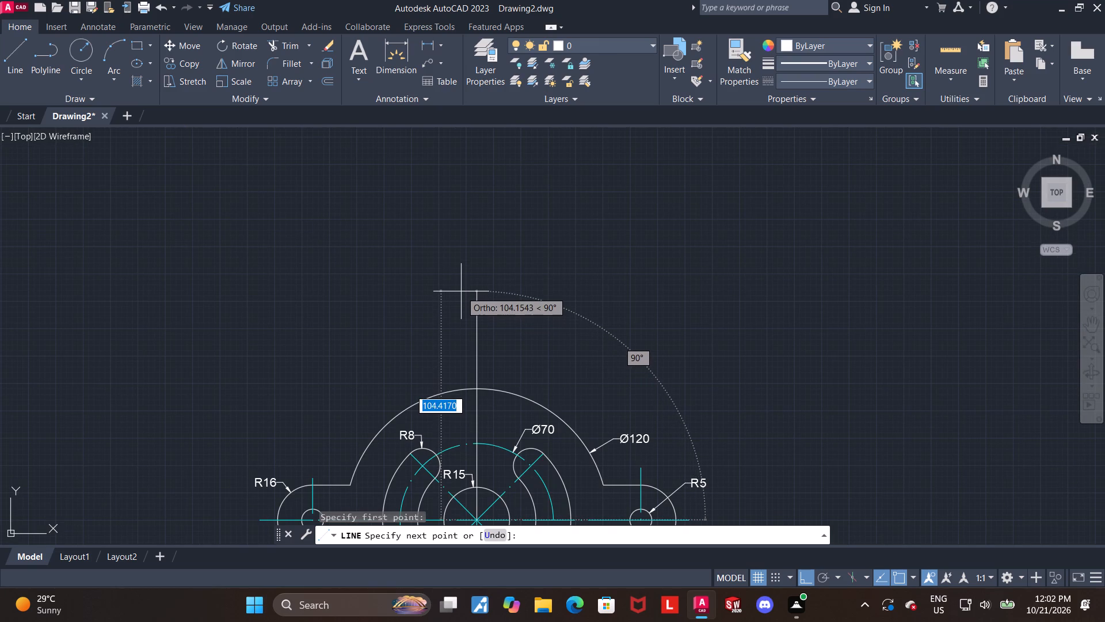
text(125)
key(Return)
key(Escape)
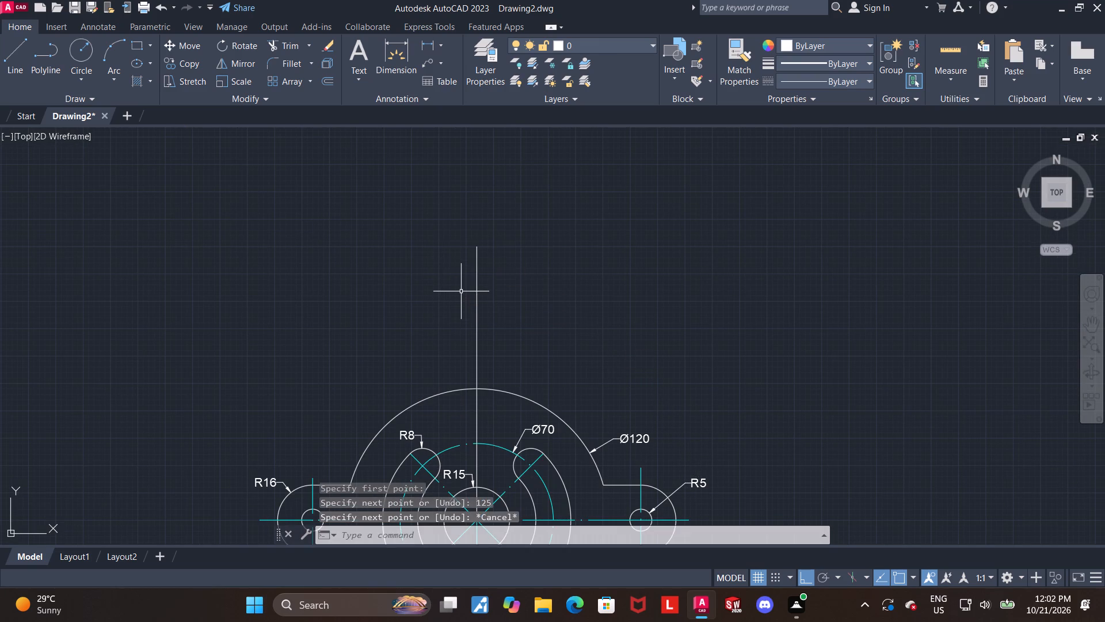
Give the new vertical line the ACAD_ISO04W100 linetype and the colour cyan.
scroll(464, 295, down, 2)
scroll(643, 323, up, 1)
middle_drag(646, 278, 668, 234)
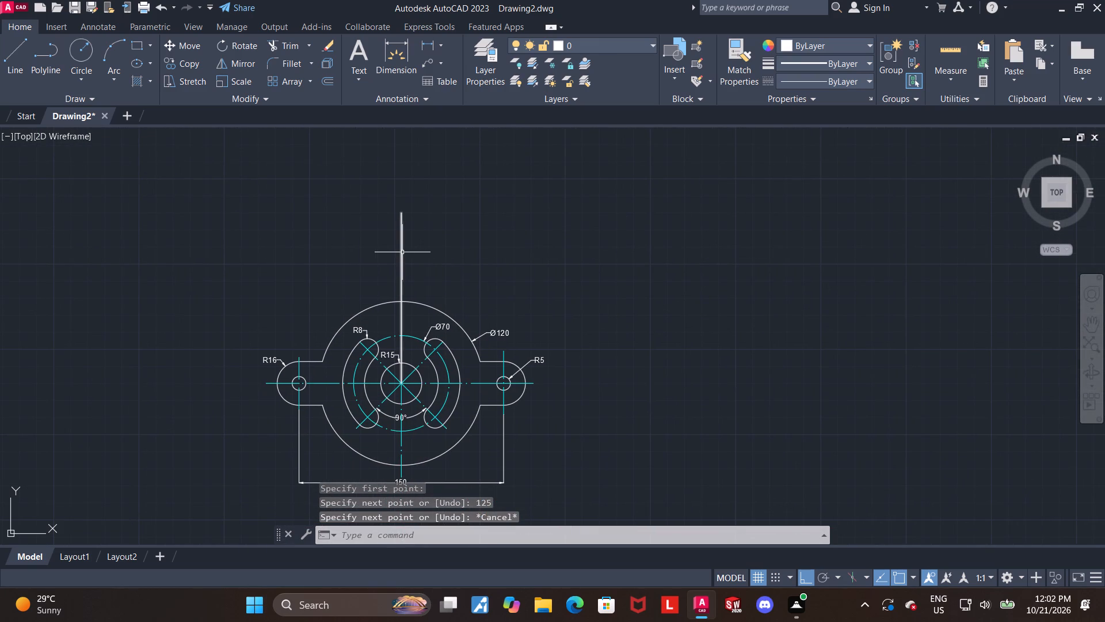
click(402, 252)
click(827, 85)
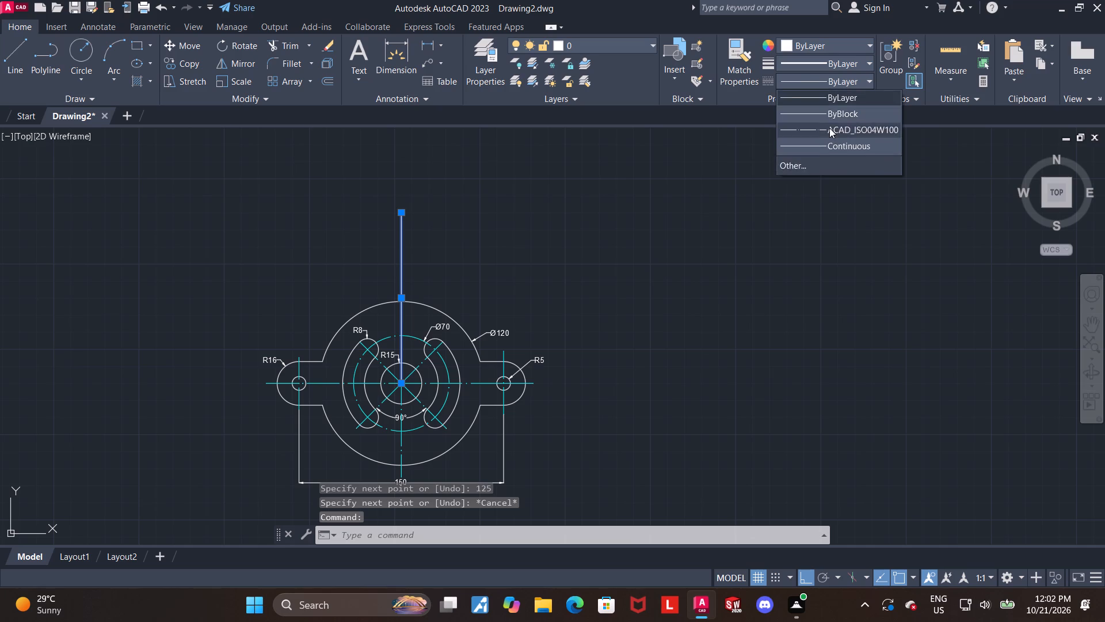
click(829, 128)
click(826, 49)
click(832, 183)
middle_drag(755, 316, 822, 257)
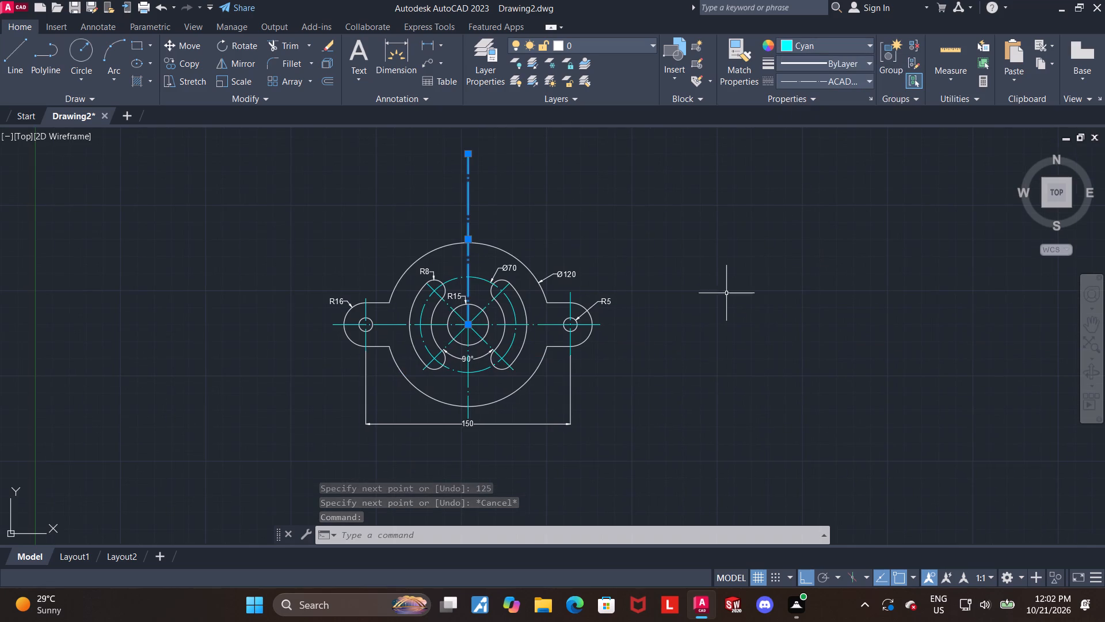
key(Escape)
Join the new upper vertical centre line with the existing lower one into a single line.
click(468, 221)
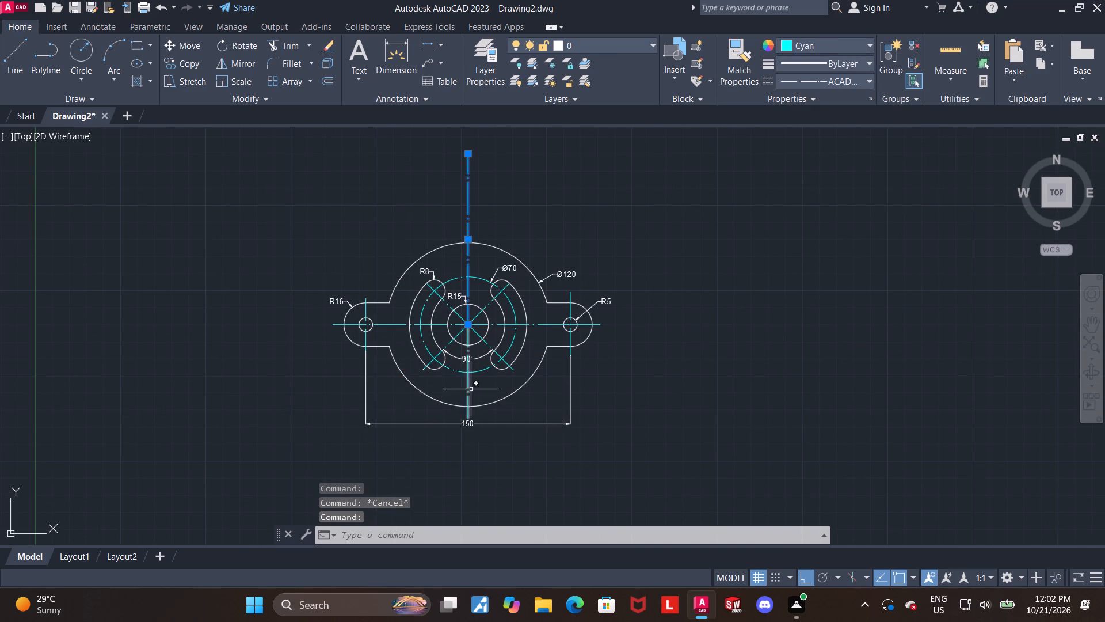
click(468, 390)
key(j)
key(Return)
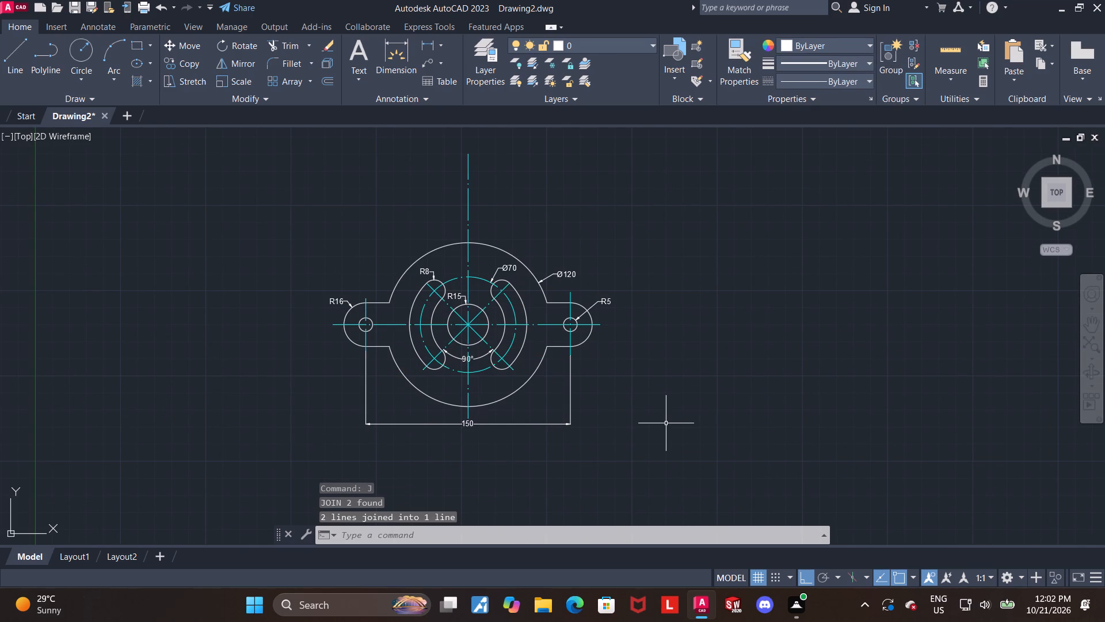
Draw a circle of radius 35 centred on the upper end of the vertical centre line.
scroll(650, 369, down, 1)
middle_drag(688, 303, 683, 377)
scroll(552, 325, up, 1)
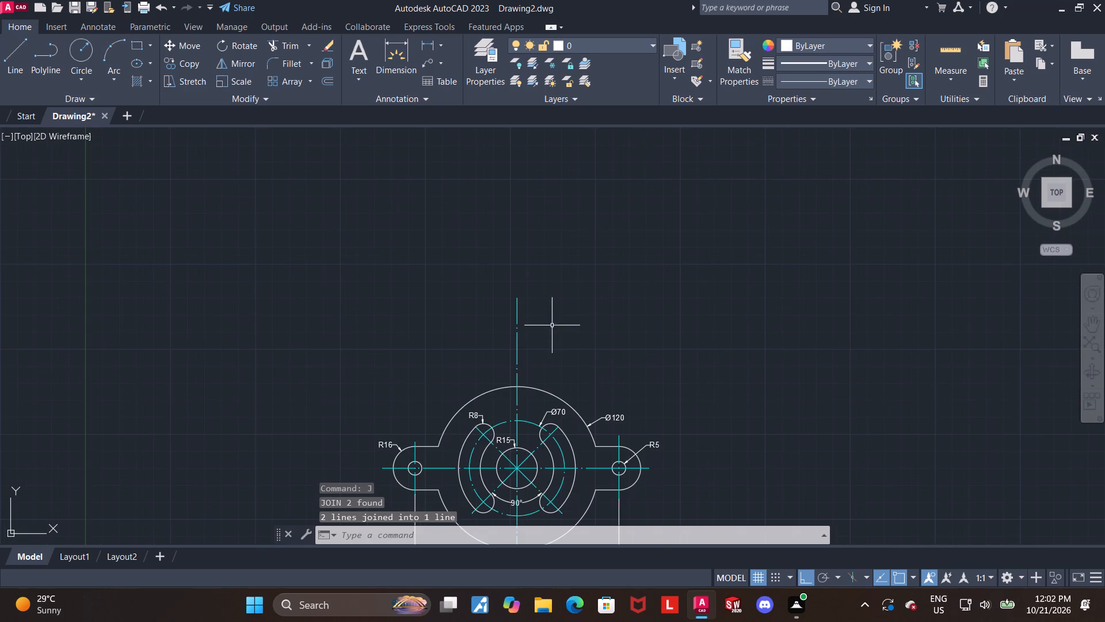
scroll(592, 298, up, 1)
click(73, 55)
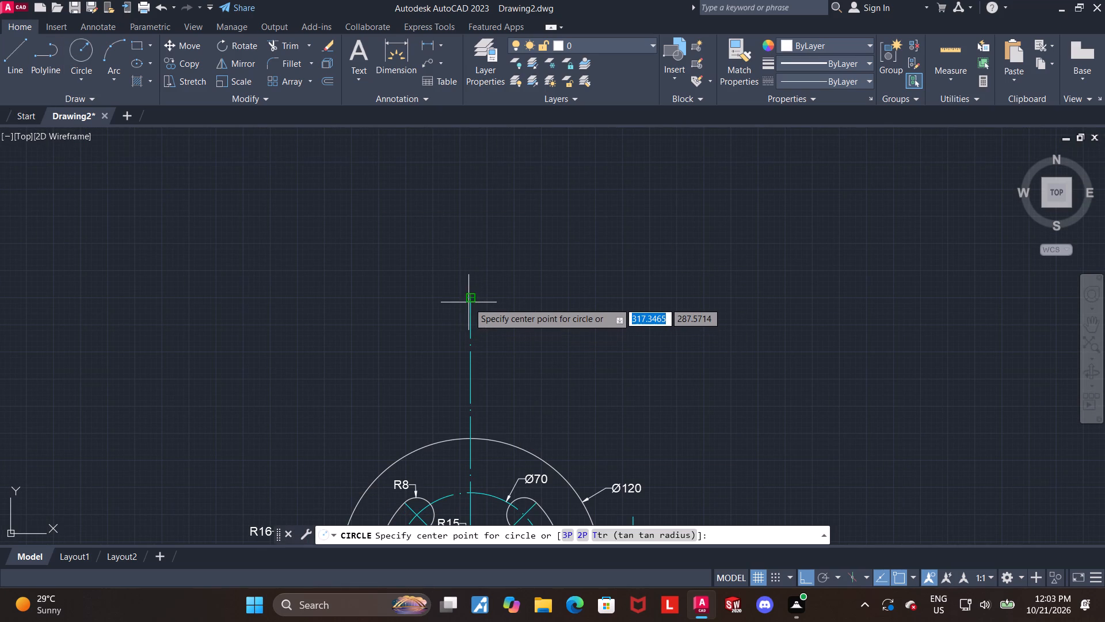
scroll(474, 318, up, 1)
click(466, 285)
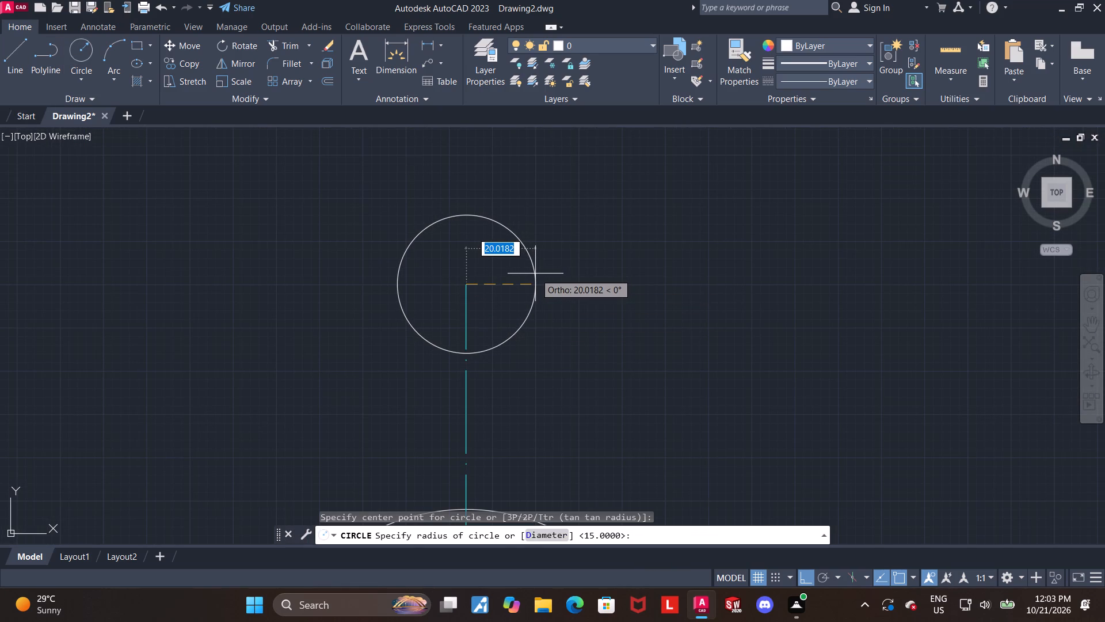
text(35)
key(Return)
key(Escape)
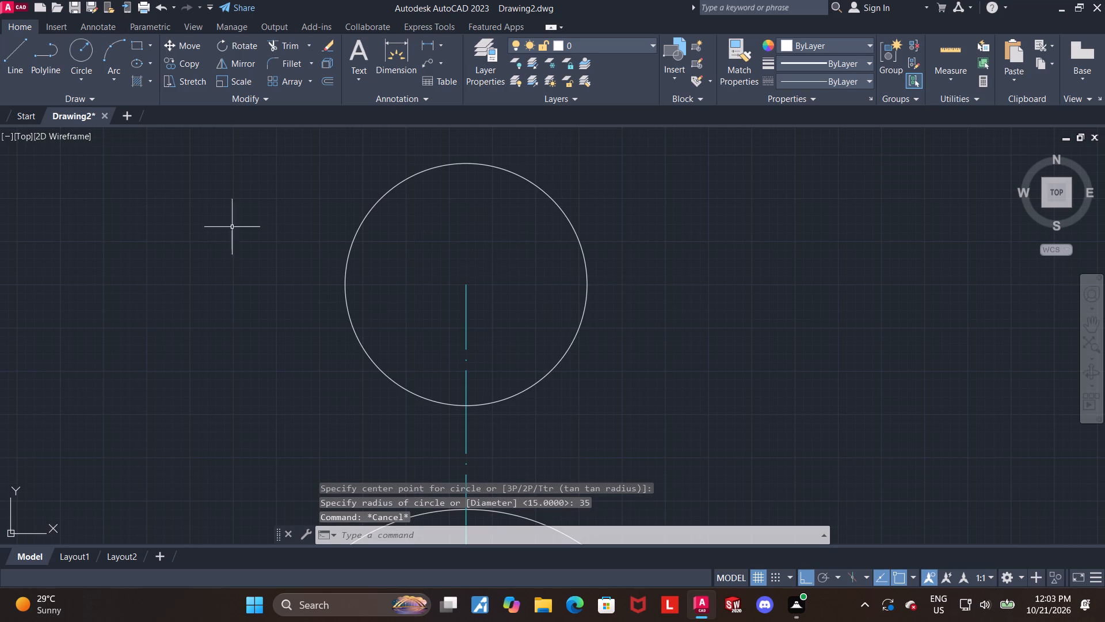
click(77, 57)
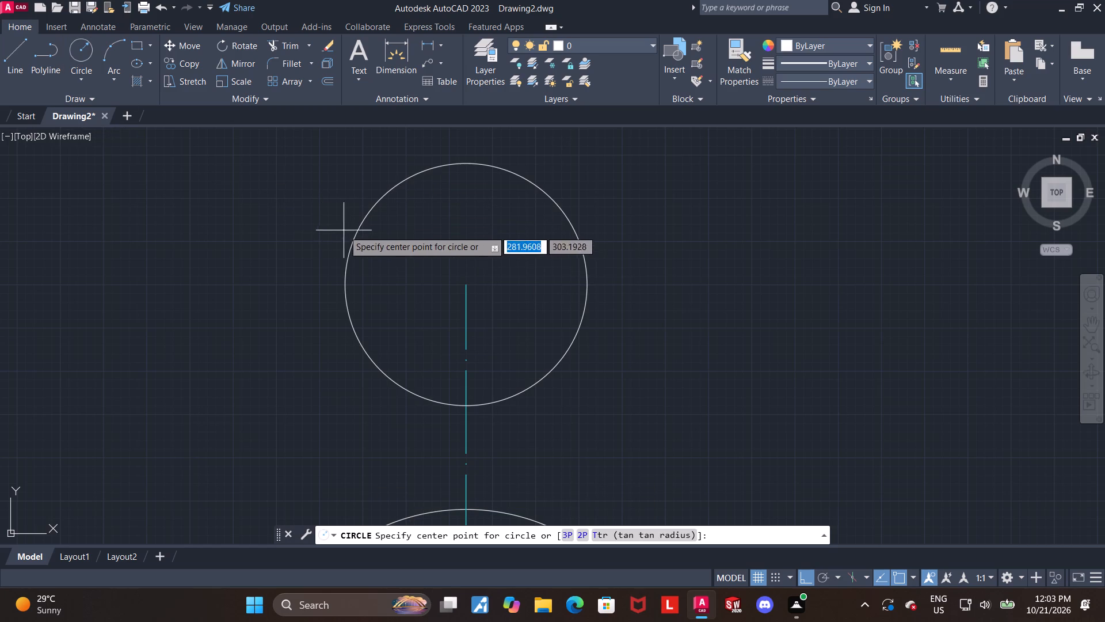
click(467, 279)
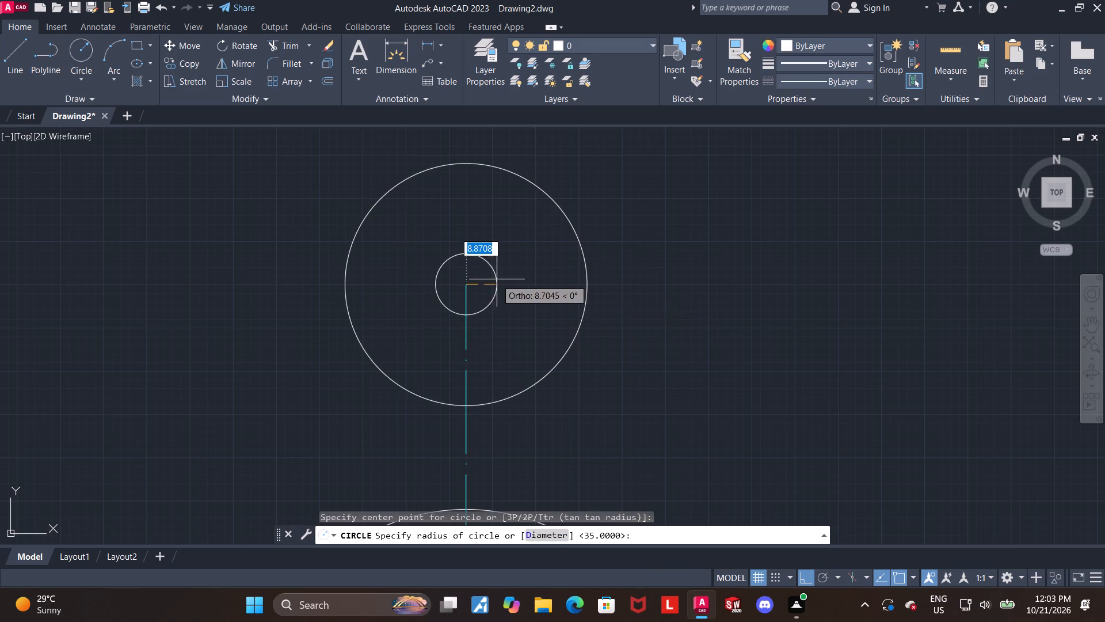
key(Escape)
Draw a concentric circle of radius 20 inside the radius 35 circle above the plate.
click(74, 51)
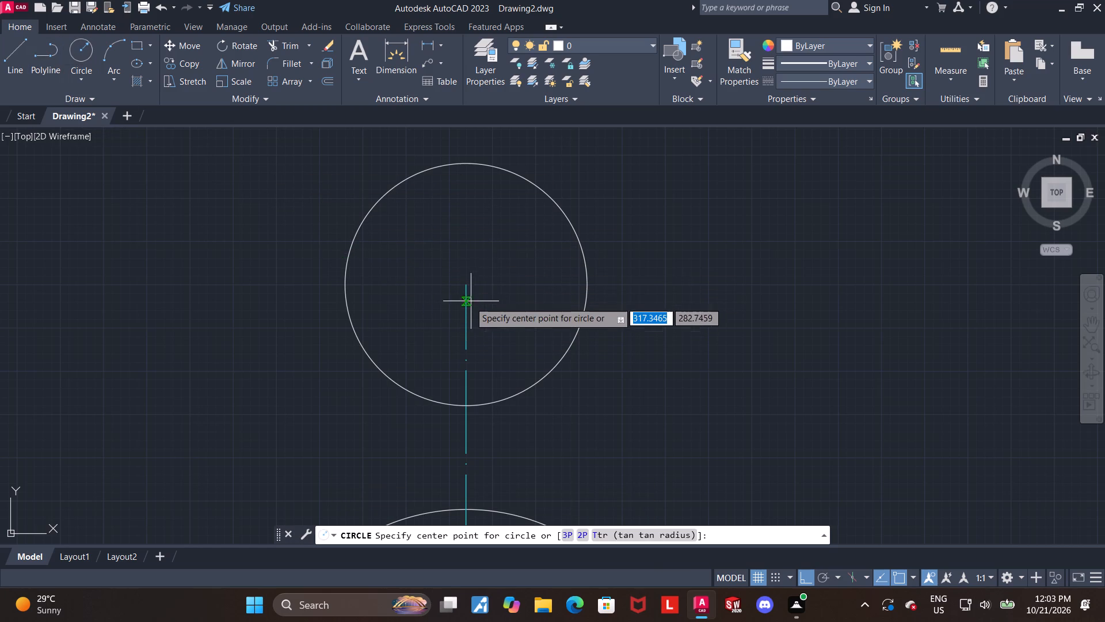
click(464, 284)
key(2)
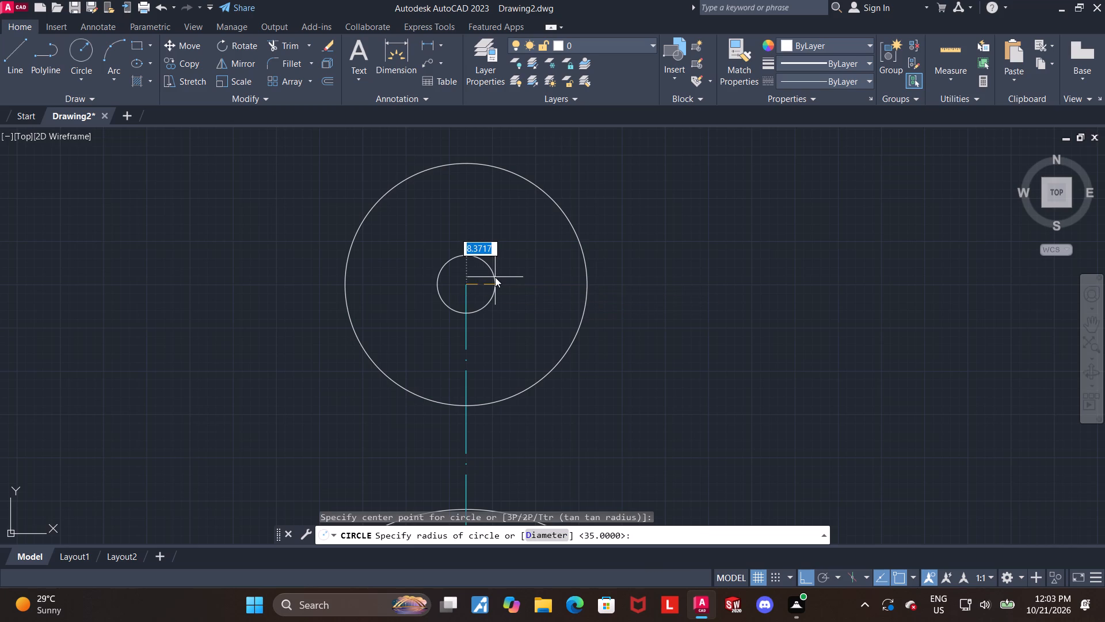
key(0)
key(Return)
key(Escape)
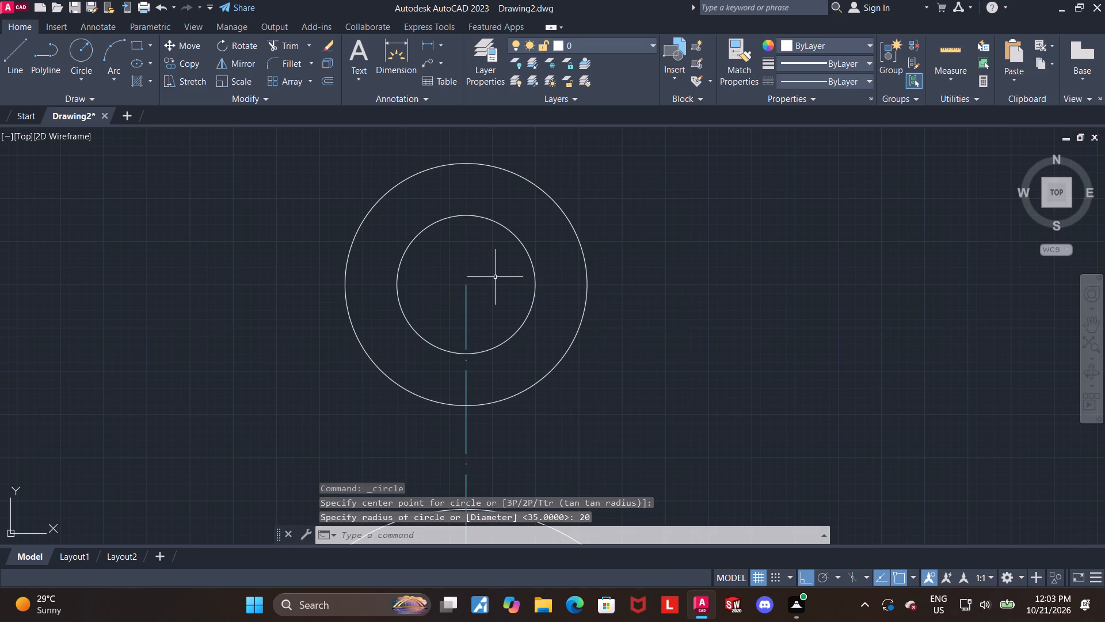
Draw a radius 80 circle tangent to the Ø120 outline and the radius 35 circle on their left side.
scroll(502, 303, down, 2)
middle_drag(591, 372, 587, 347)
middle_drag(589, 291, 586, 255)
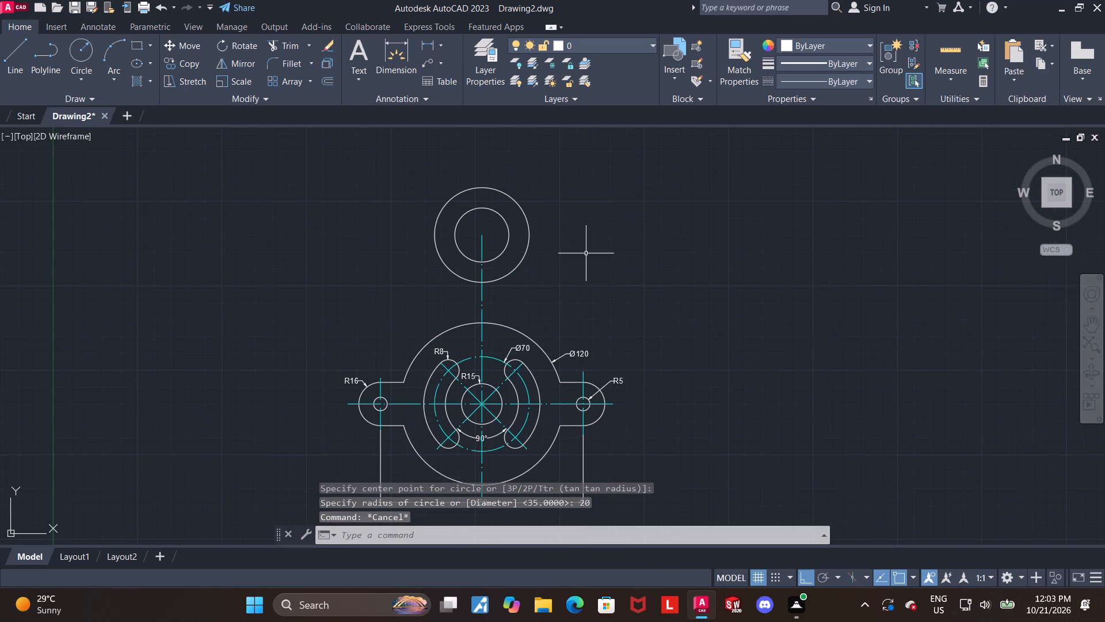
scroll(569, 300, up, 1)
middle_drag(590, 295, 589, 275)
key(Escape)
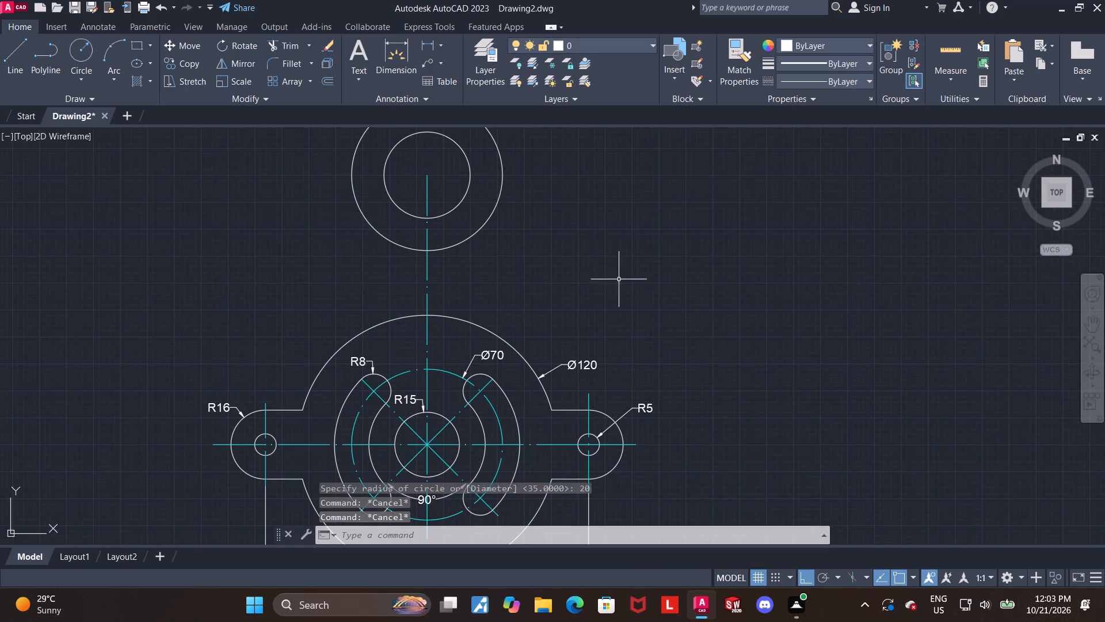
click(94, 73)
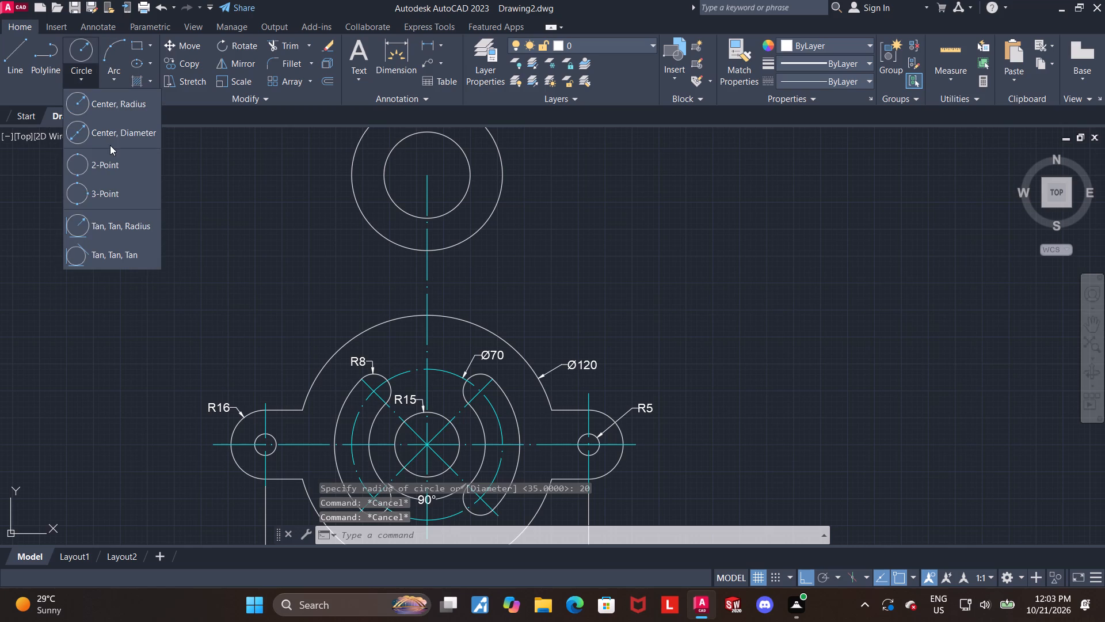
click(108, 221)
click(344, 339)
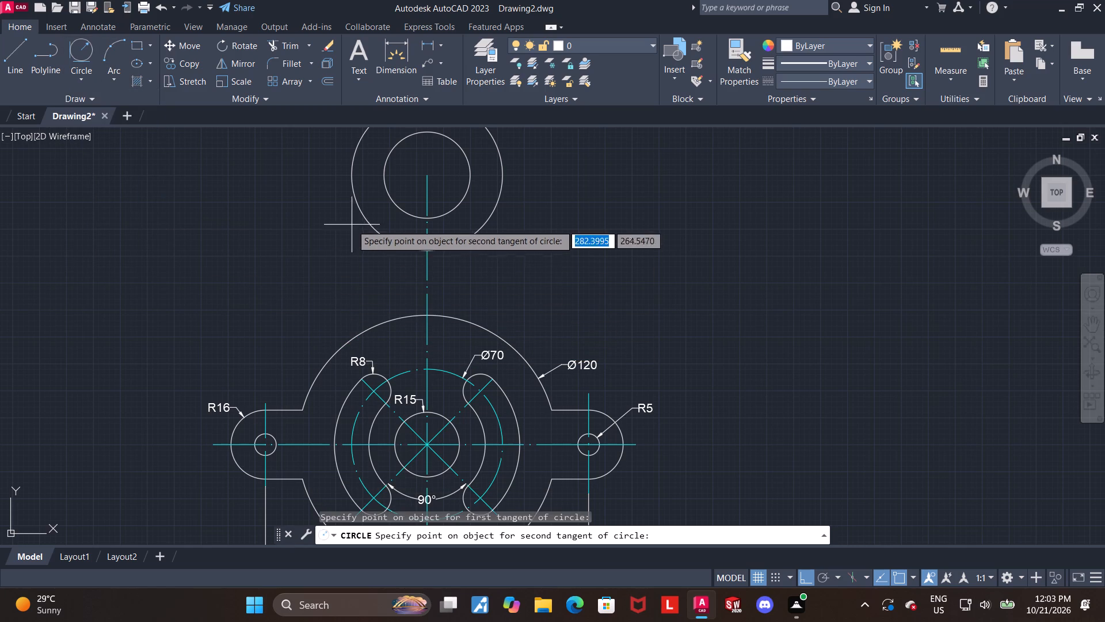
click(356, 208)
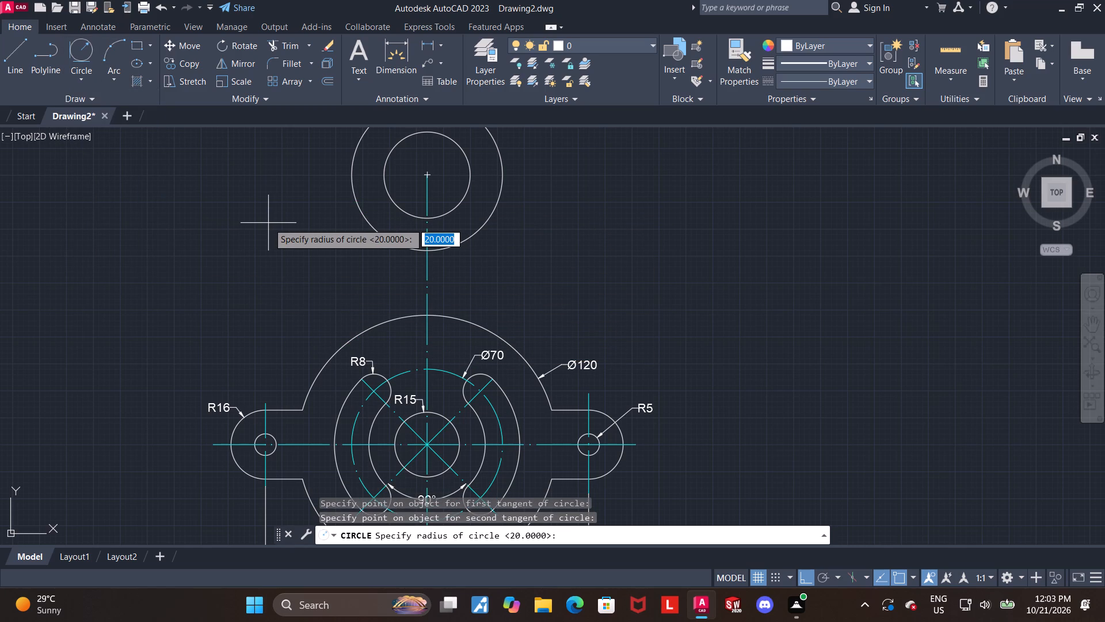
text(80)
key(Return)
key(Escape)
key(Escape)
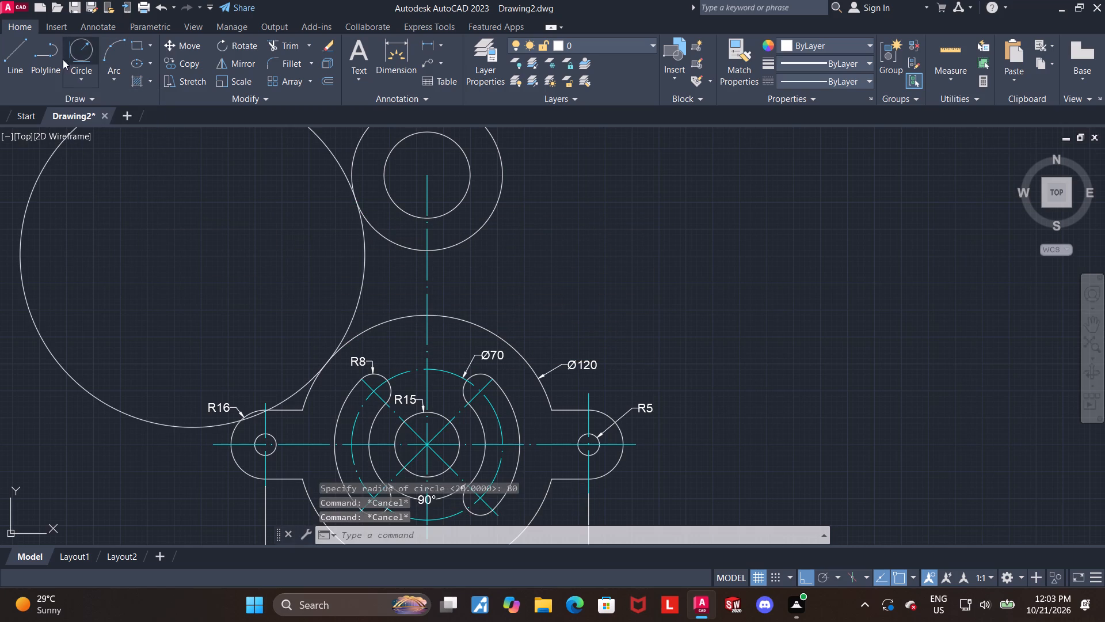
Trim the radius 80 circle to the arc connecting the radius 35 circle with the Ø120 outline, removing leftovers near the left lug.
click(297, 45)
drag(179, 184, 10, 373)
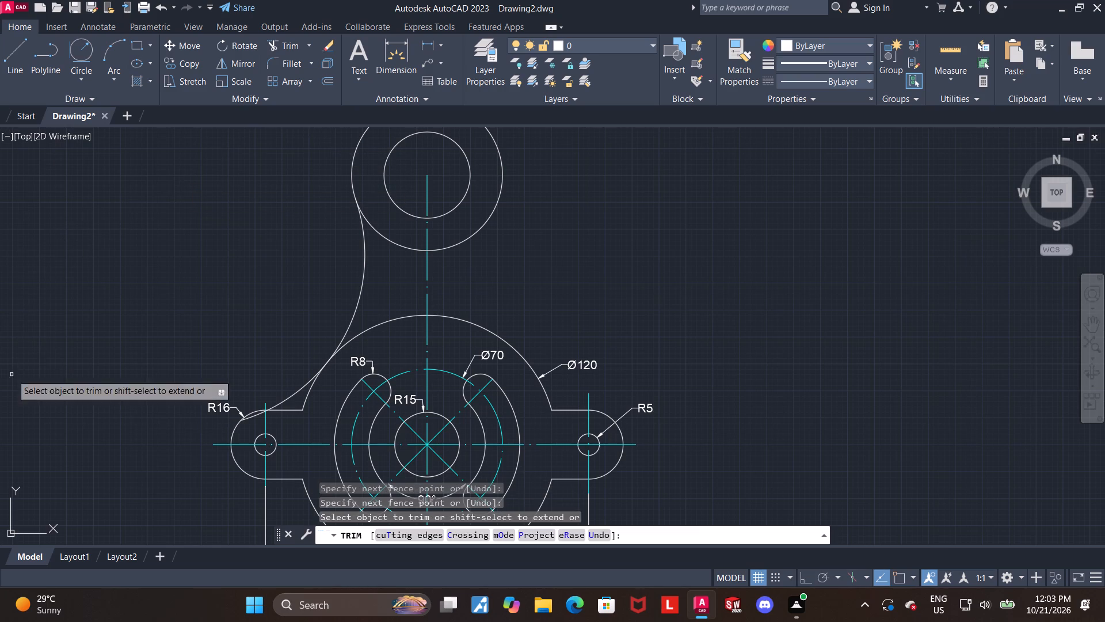
scroll(280, 384, up, 1)
click(235, 435)
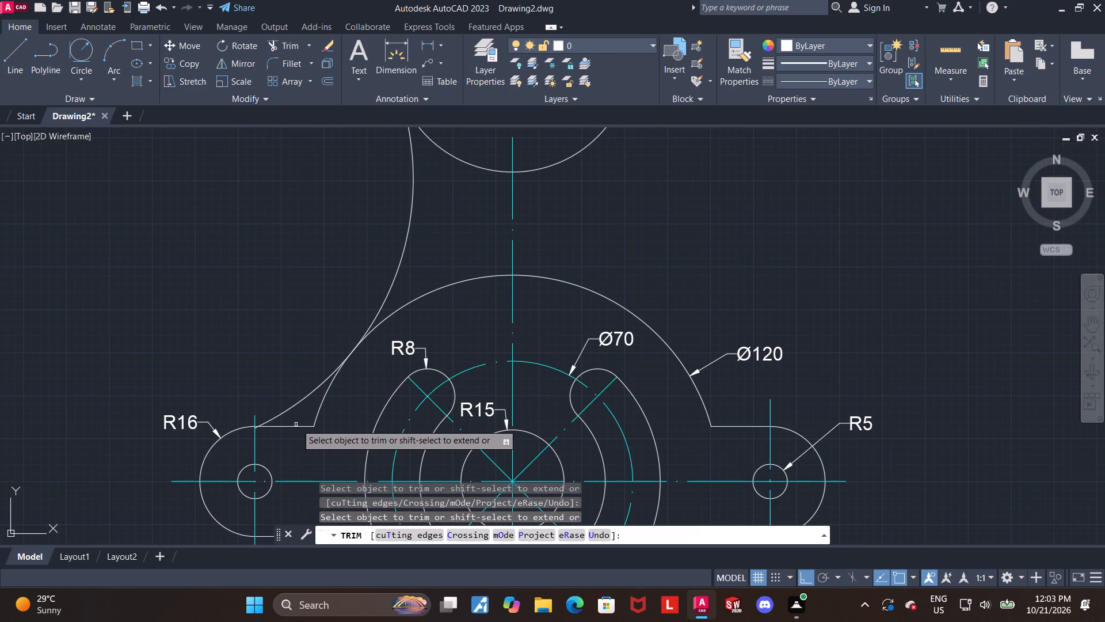
click(291, 409)
scroll(277, 431, up, 3)
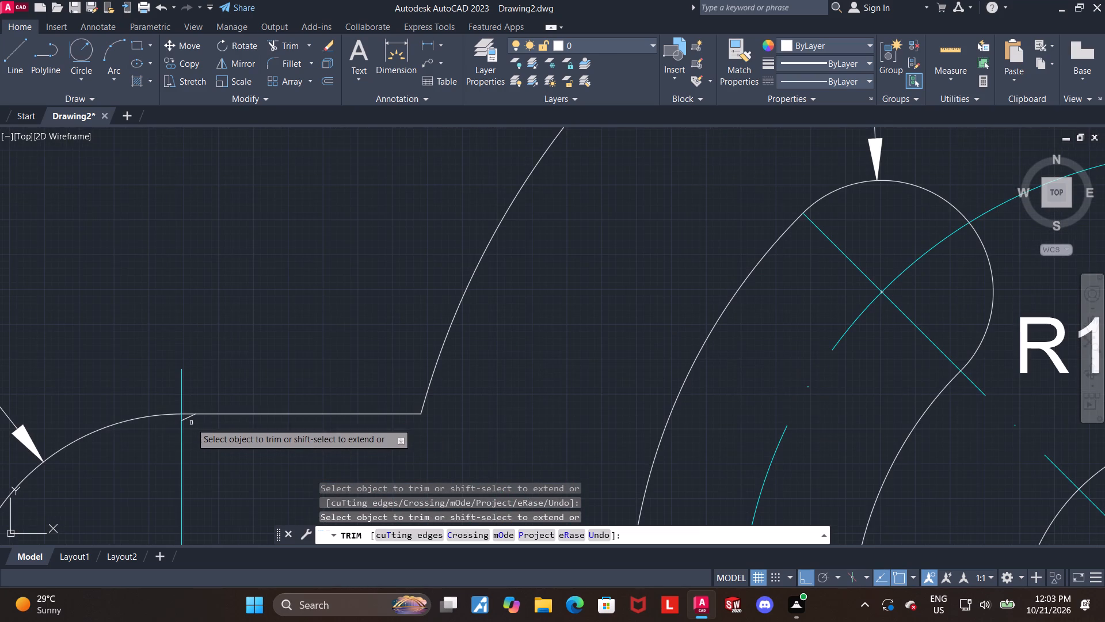
click(190, 419)
scroll(212, 423, down, 3)
scroll(196, 203, down, 2)
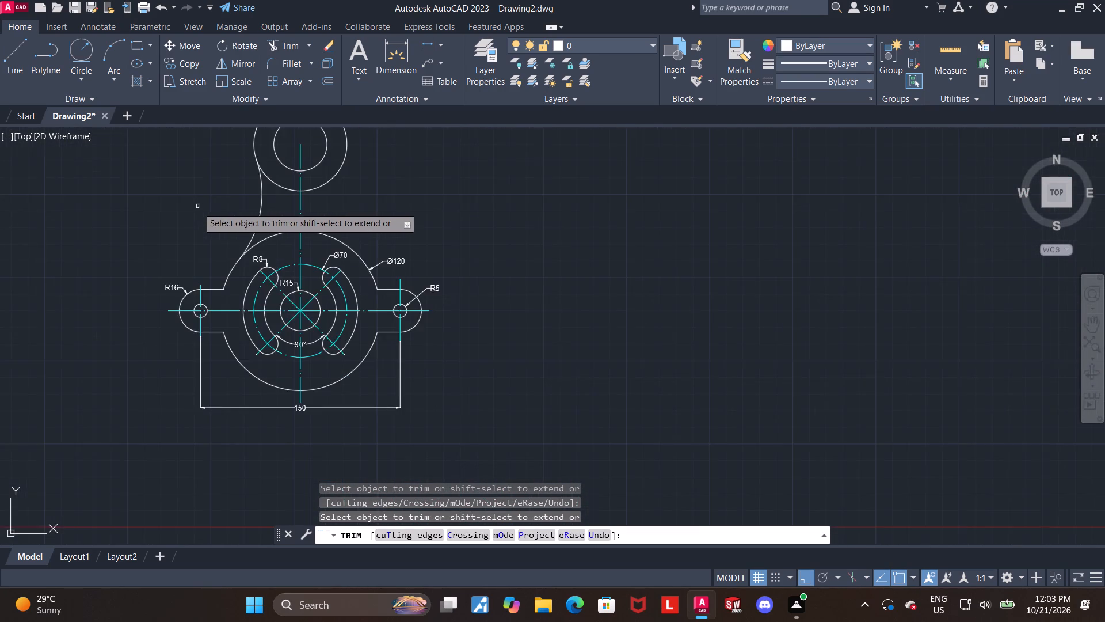
Draw a radius 80 circle tangent to the radius 35 circle and the Ø120 outline on their right side.
middle_drag(207, 207, 207, 259)
key(Escape)
key(Escape)
key(Escape)
key(Escape)
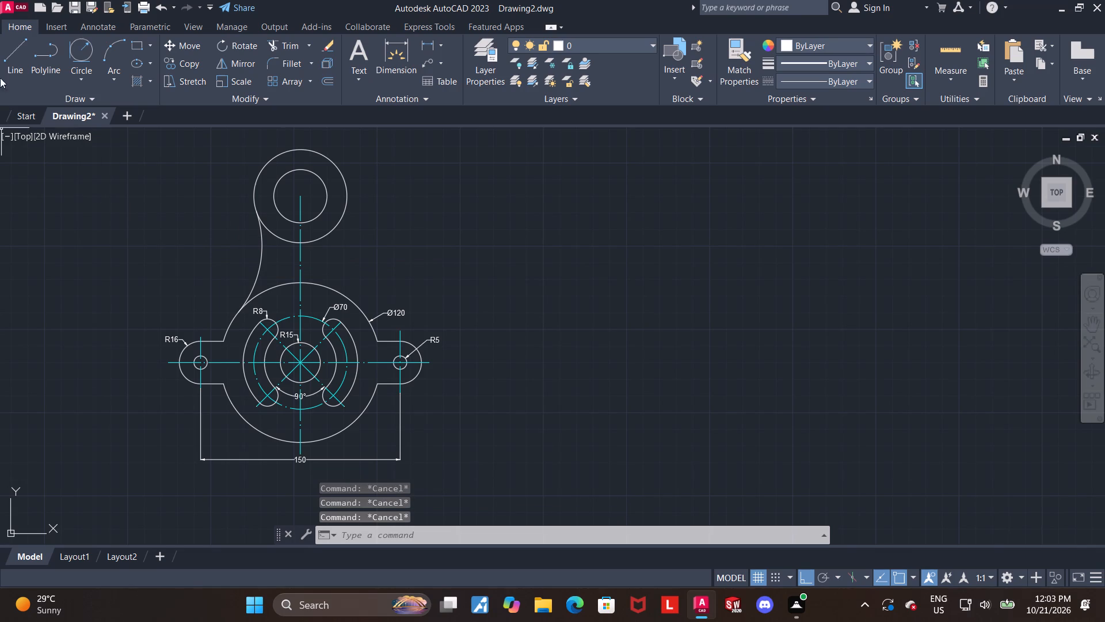
click(85, 51)
click(344, 219)
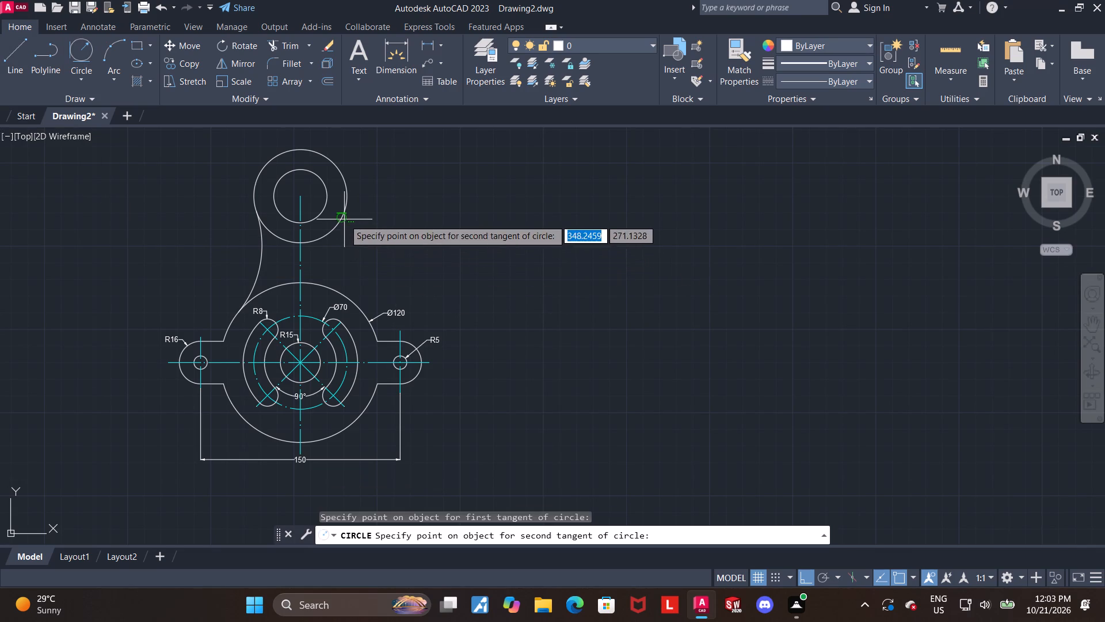
click(341, 288)
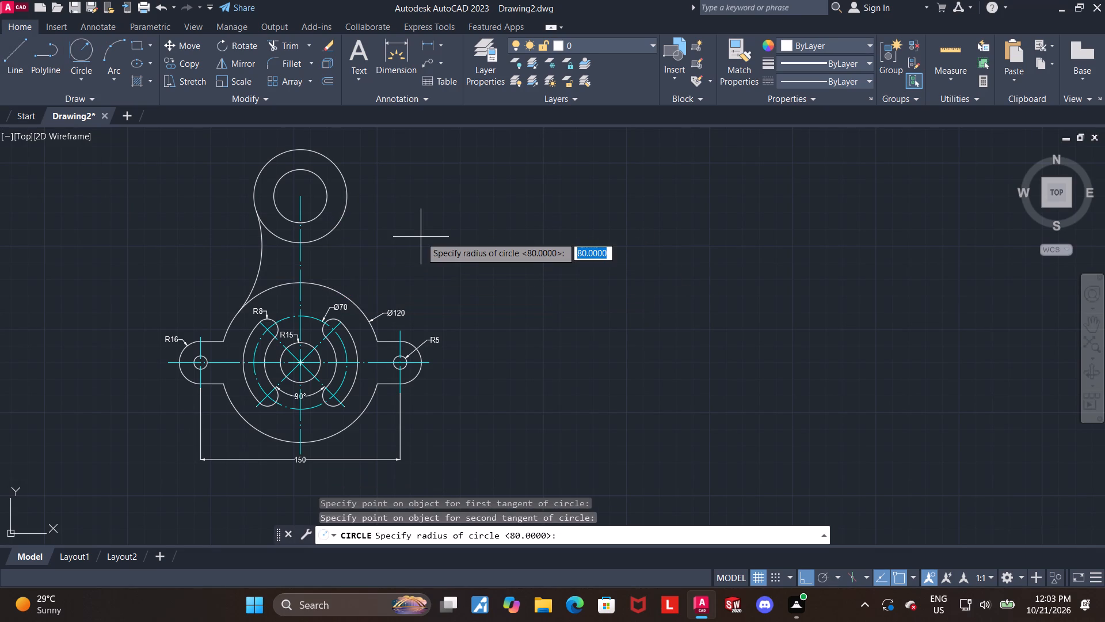
text(80)
key(Return)
key(Escape)
key(Escape)
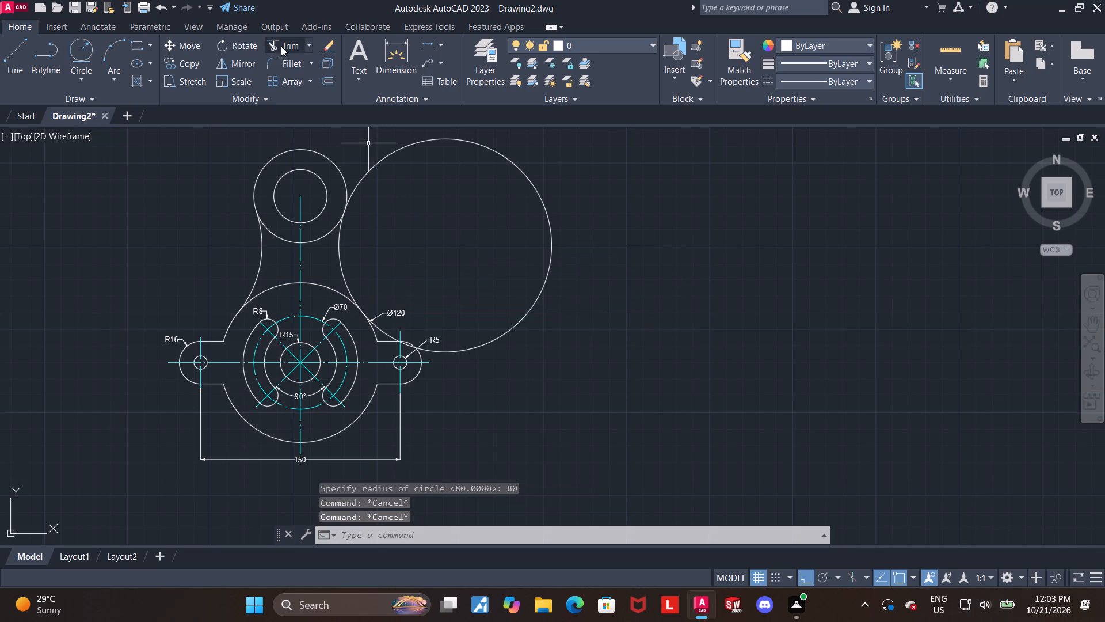
Trim the right radius 80 circle to the arc joining the radius 35 circle and Ø120 outline, removing leftovers at the right lug.
click(281, 46)
drag(536, 232, 708, 208)
scroll(392, 333, up, 2)
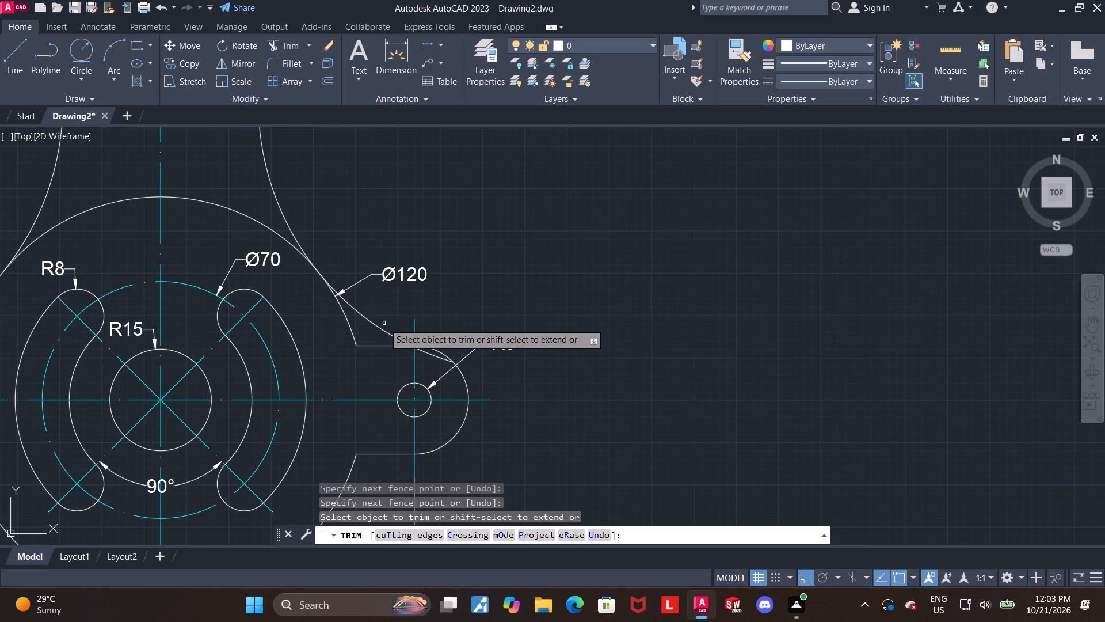
click(380, 328)
click(429, 354)
scroll(426, 359, up, 3)
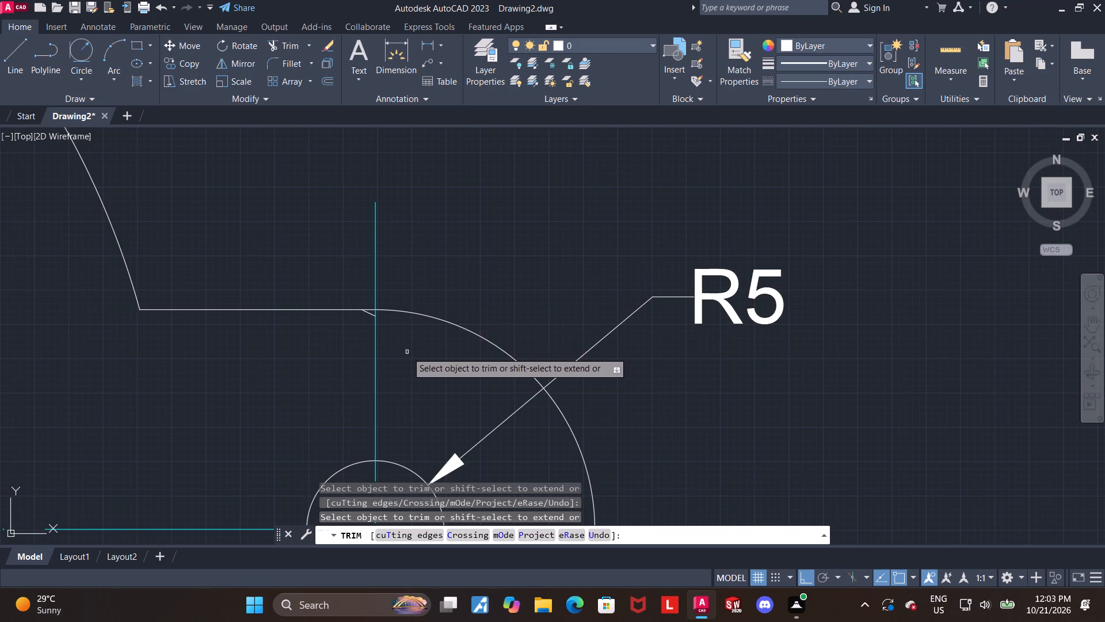
click(371, 314)
scroll(365, 320, down, 2)
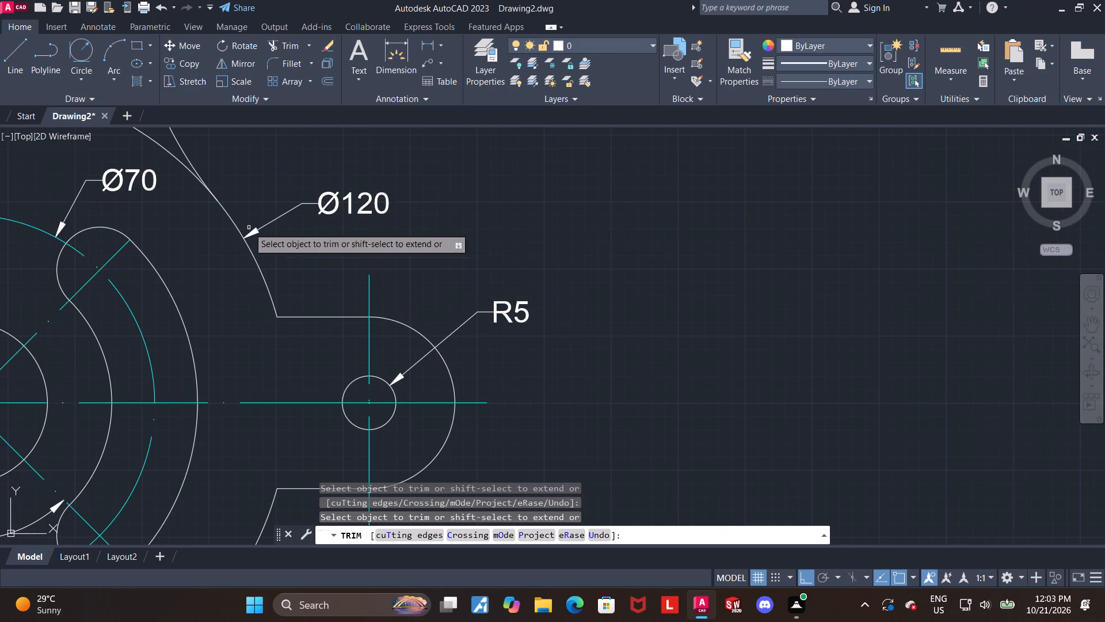
scroll(338, 258, down, 3)
middle_drag(456, 238, 532, 299)
key(Escape)
scroll(369, 236, up, 1)
key(Escape)
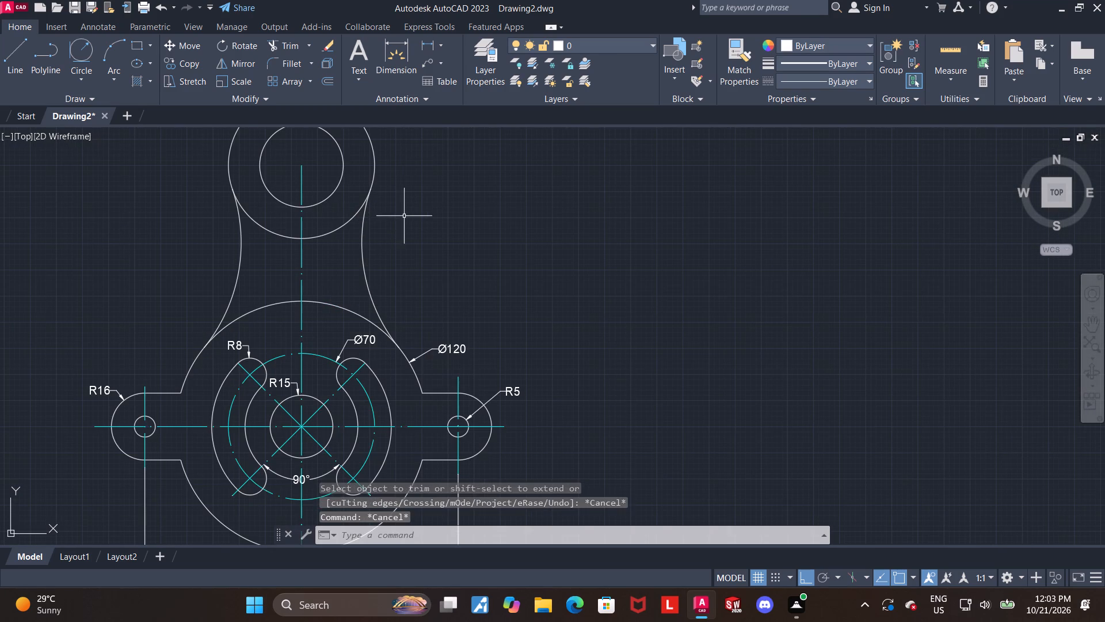
key(Escape)
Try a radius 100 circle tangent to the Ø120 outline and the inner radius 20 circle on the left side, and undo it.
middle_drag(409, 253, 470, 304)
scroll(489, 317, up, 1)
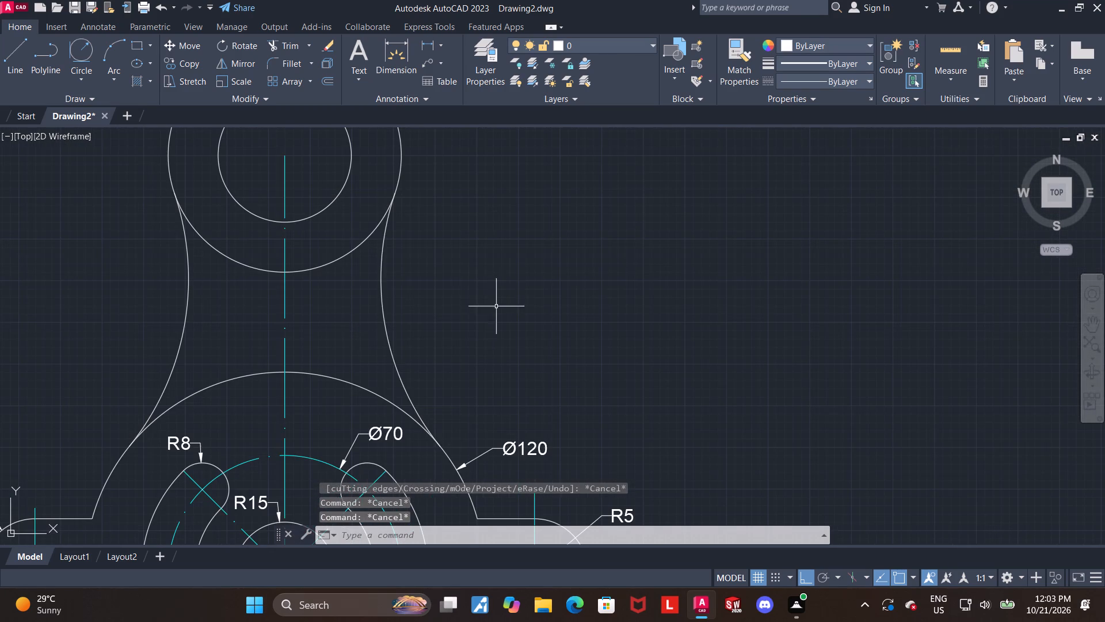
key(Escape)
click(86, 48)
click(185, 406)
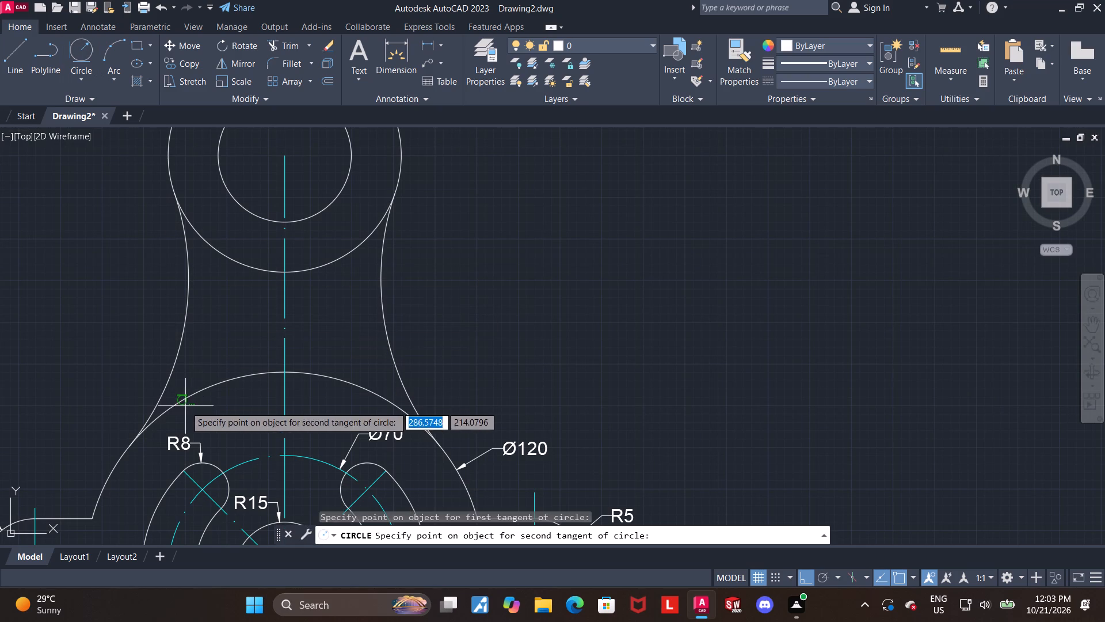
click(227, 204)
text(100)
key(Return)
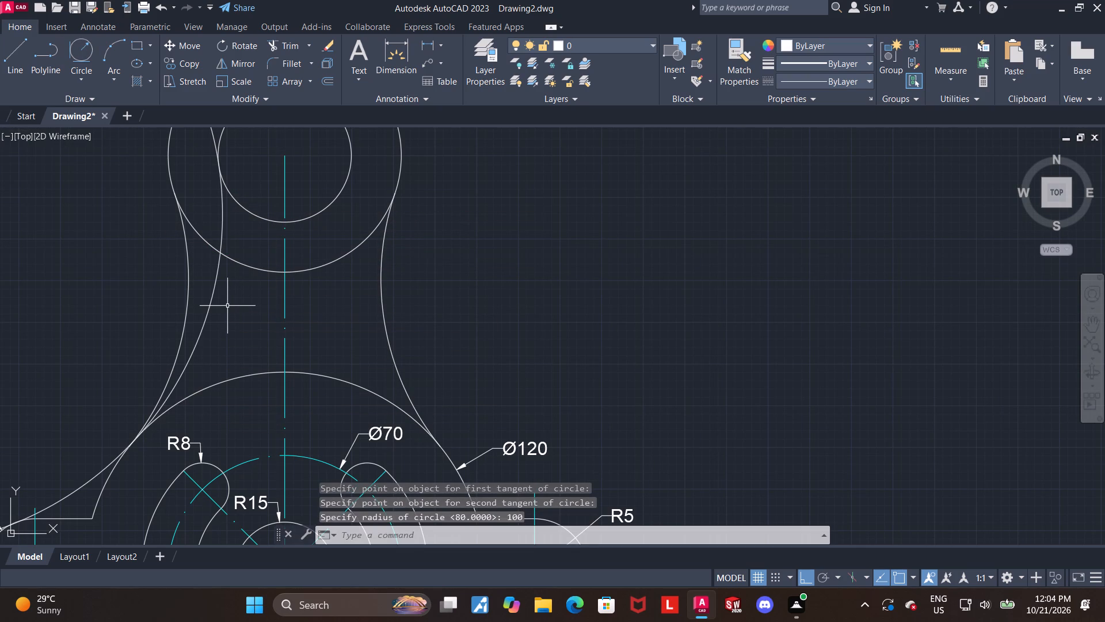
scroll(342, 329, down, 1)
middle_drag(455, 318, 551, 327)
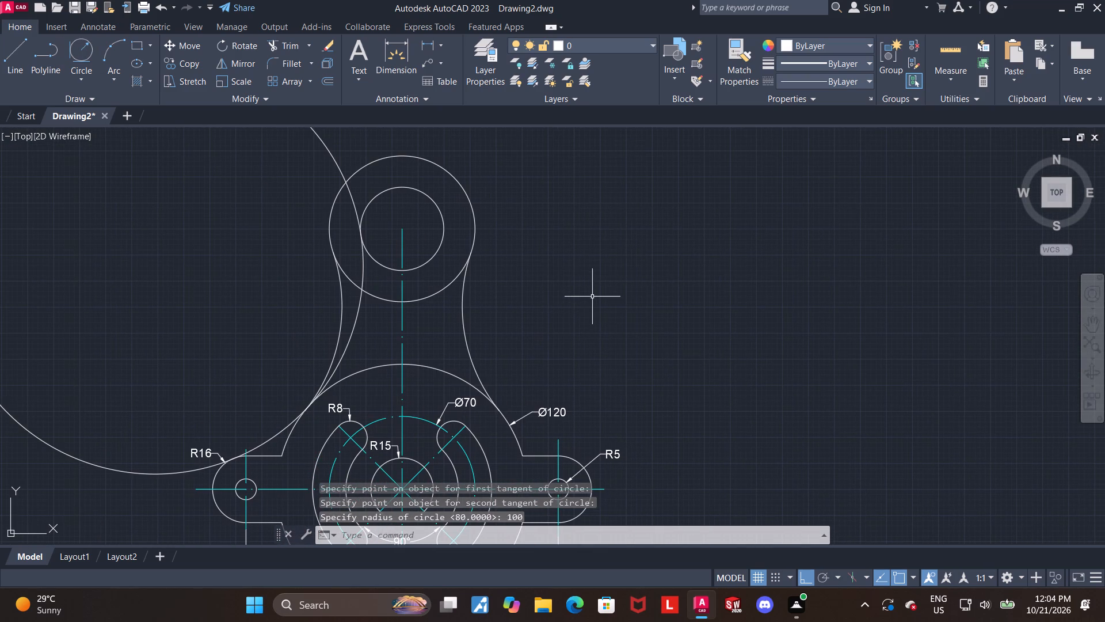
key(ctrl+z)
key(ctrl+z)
Trim away the lower part of the radius 35 circle between the two radius 80 arcs.
middle_drag(590, 315, 674, 233)
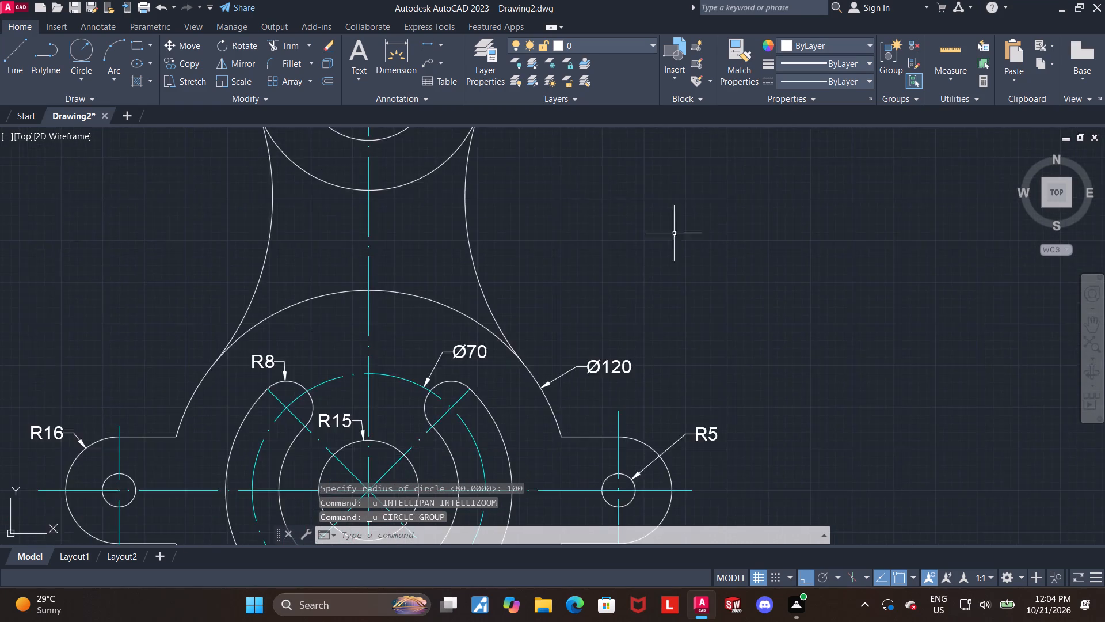
scroll(675, 254, down, 2)
middle_drag(669, 256, 669, 323)
key(Escape)
middle_click(627, 282)
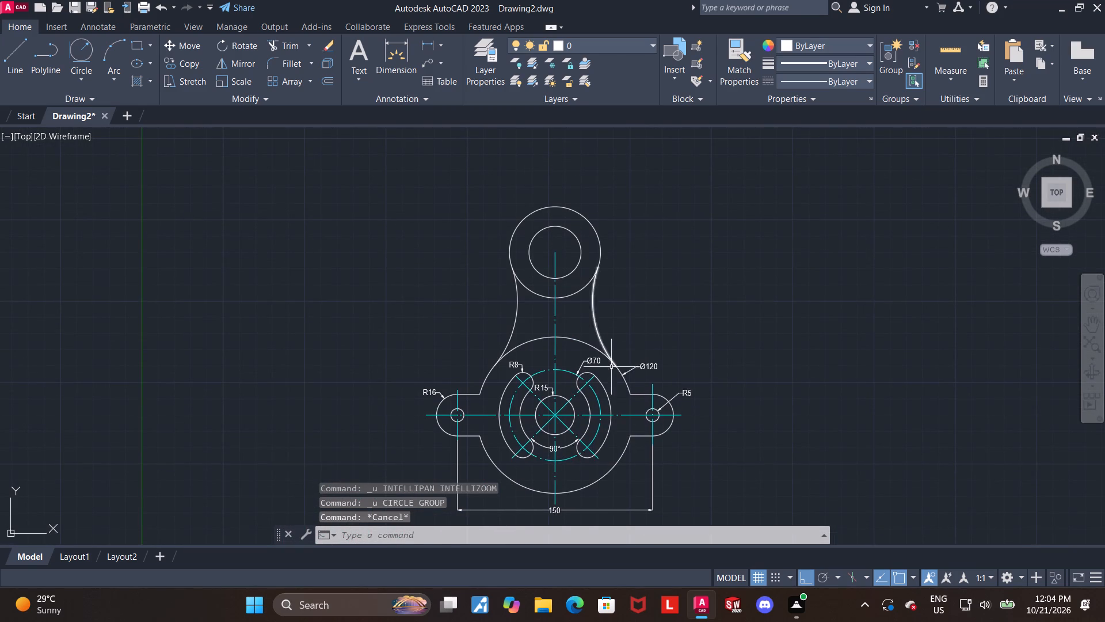
scroll(623, 305, up, 1)
click(292, 47)
click(482, 289)
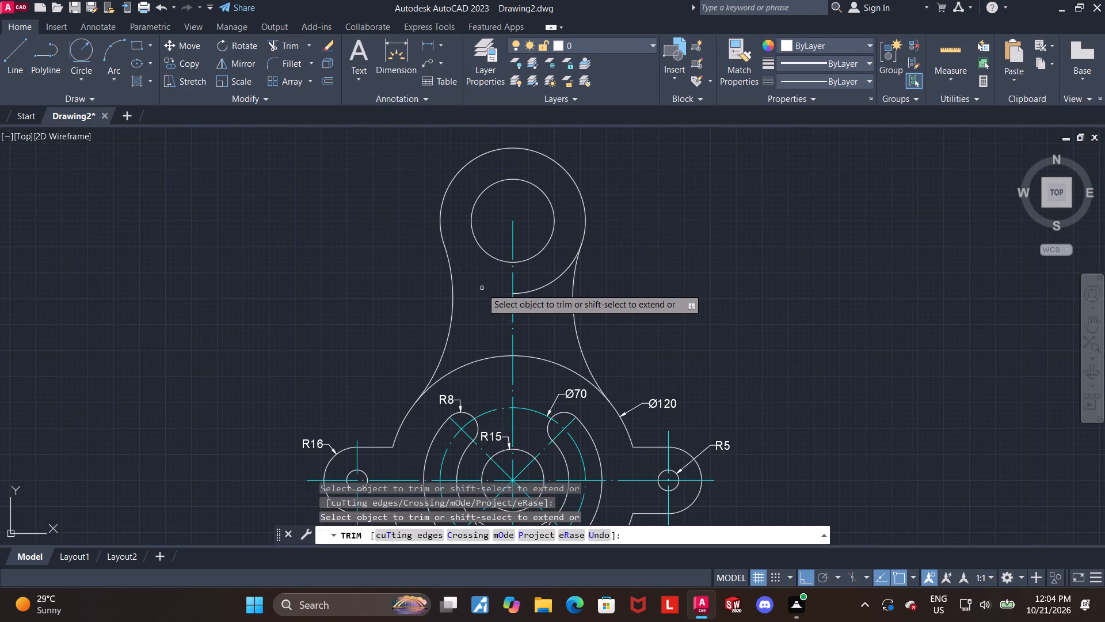
click(525, 291)
middle_drag(685, 293, 530, 287)
key(Escape)
key(Escape)
key(Escape)
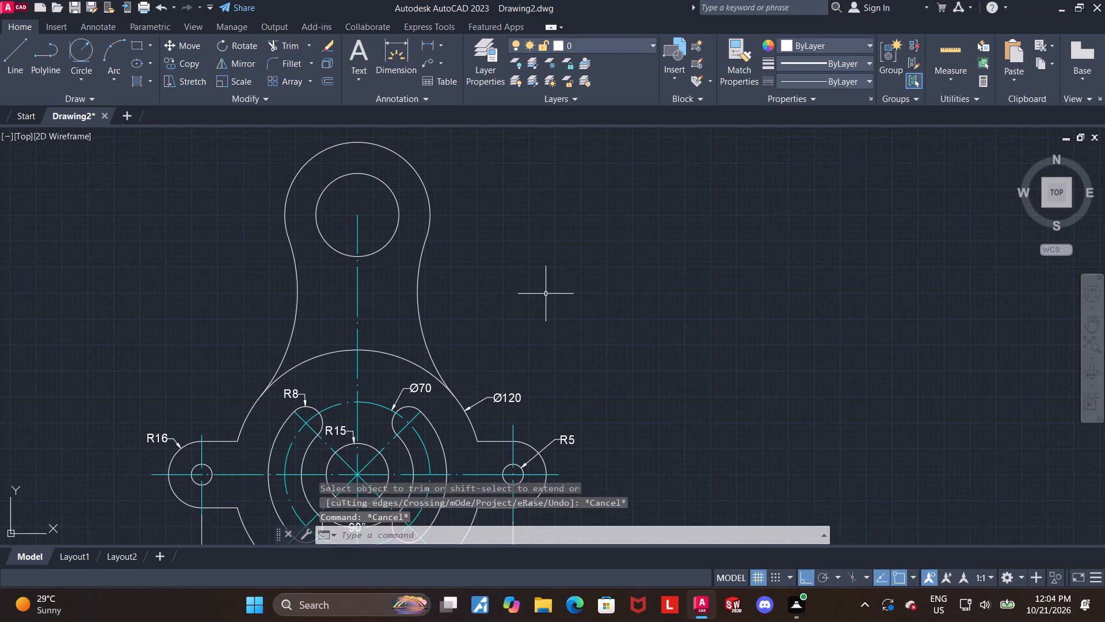
Draw a horizontal line about 102 mm long through the upper ring's centre, extending past the outer arc on both sides.
middle_drag(492, 278, 494, 317)
click(21, 60)
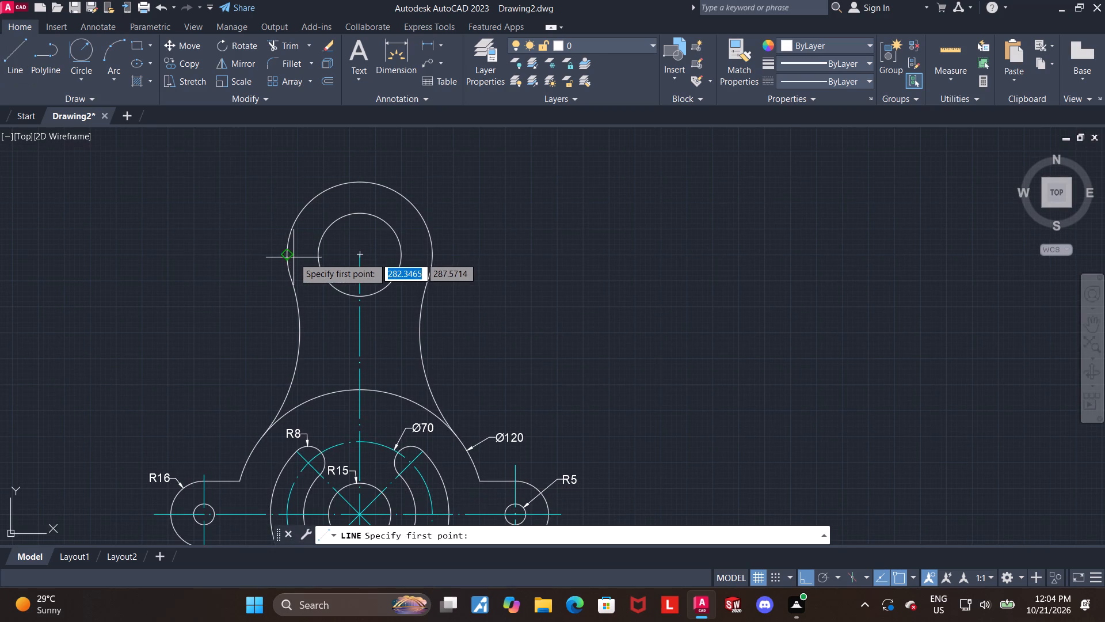
click(252, 255)
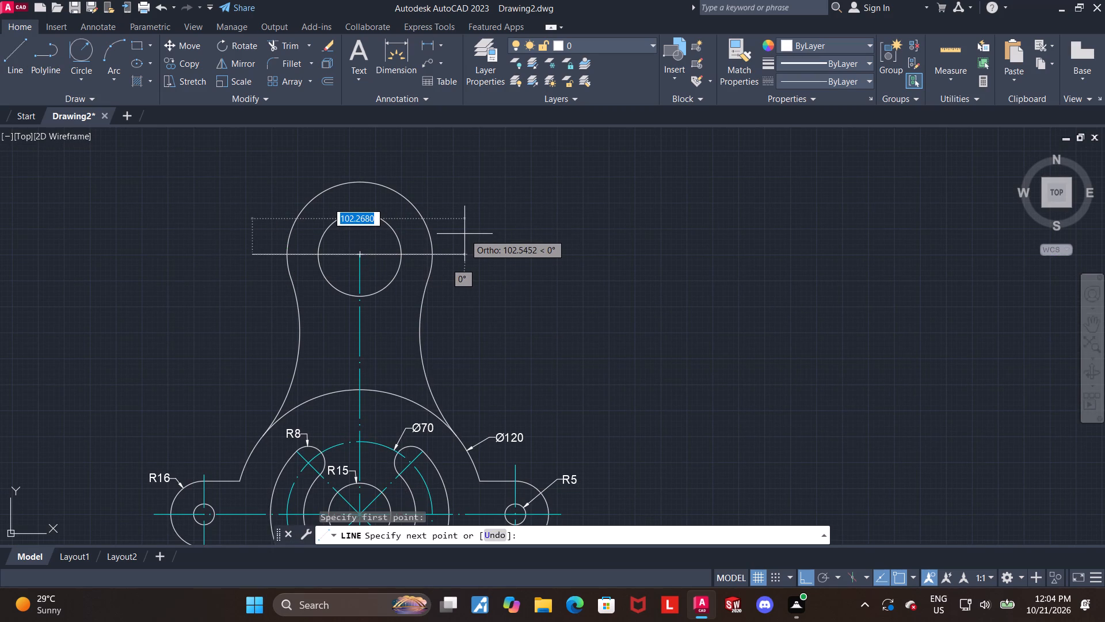
click(464, 234)
key(Escape)
Format the upper ring's horizontal line as a centre line with linetype ACAD_ISO04W100 and cyan colour.
click(448, 254)
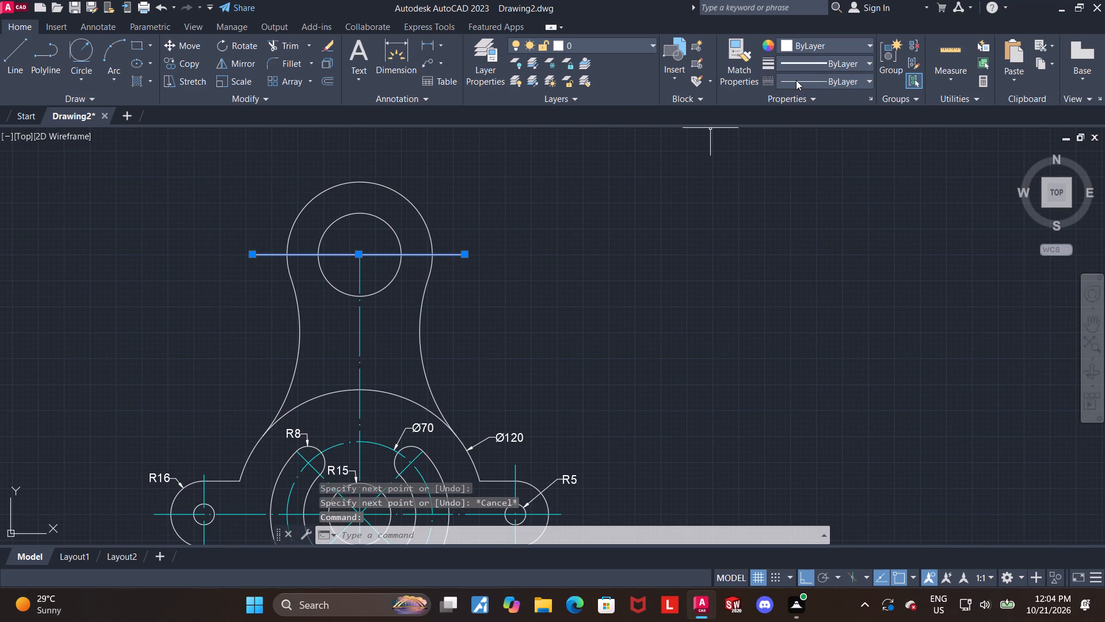
click(797, 80)
click(808, 123)
click(809, 84)
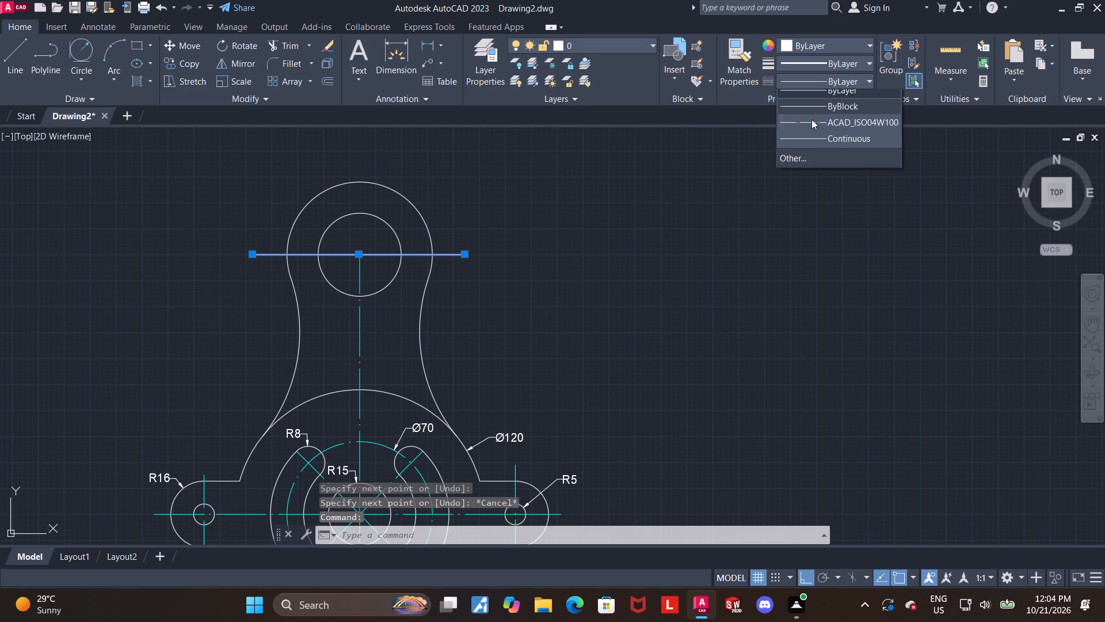
click(814, 134)
click(817, 44)
click(830, 183)
key(Escape)
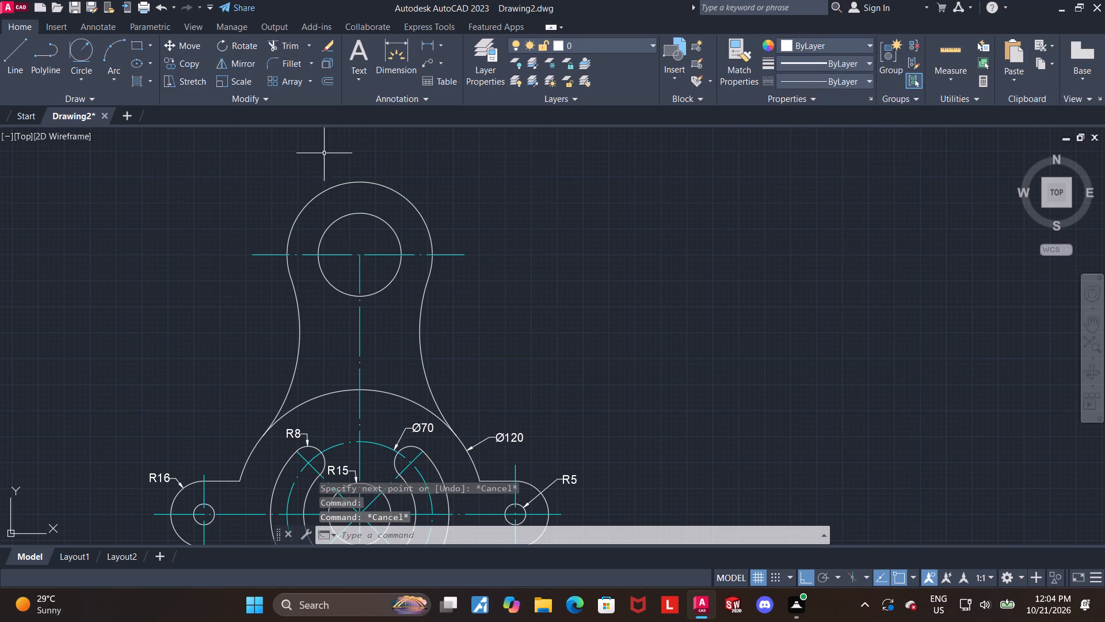
Draw a vertical line from the upper ring's centre upward to just beyond the top of the radius 35 arc.
click(14, 58)
scroll(339, 246, up, 2)
scroll(390, 298, up, 3)
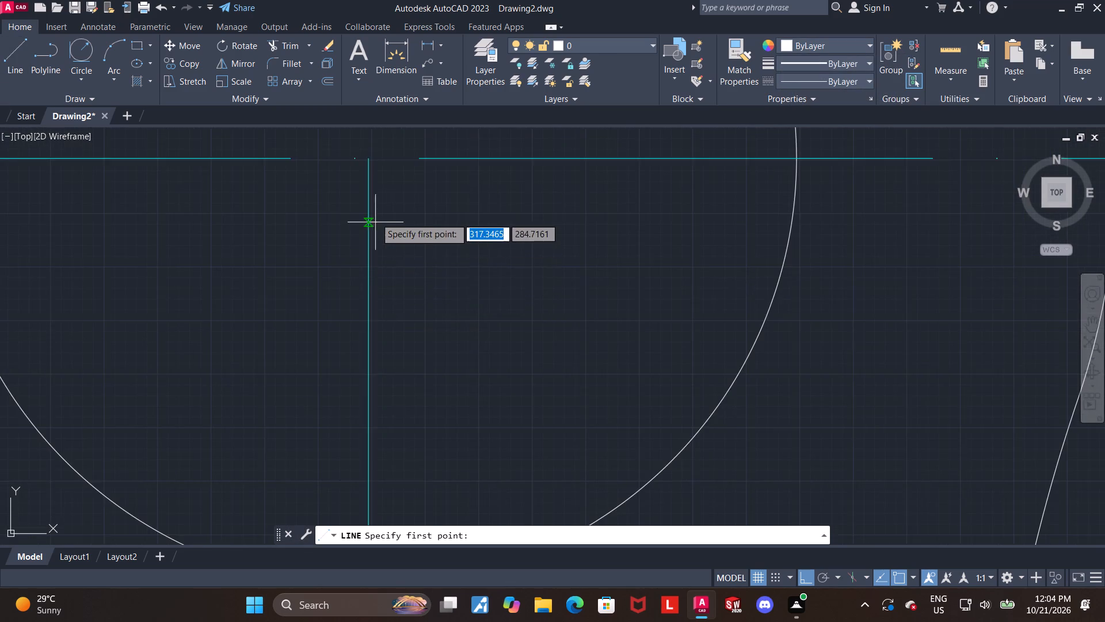
scroll(375, 211, down, 5)
scroll(372, 187, up, 3)
click(373, 266)
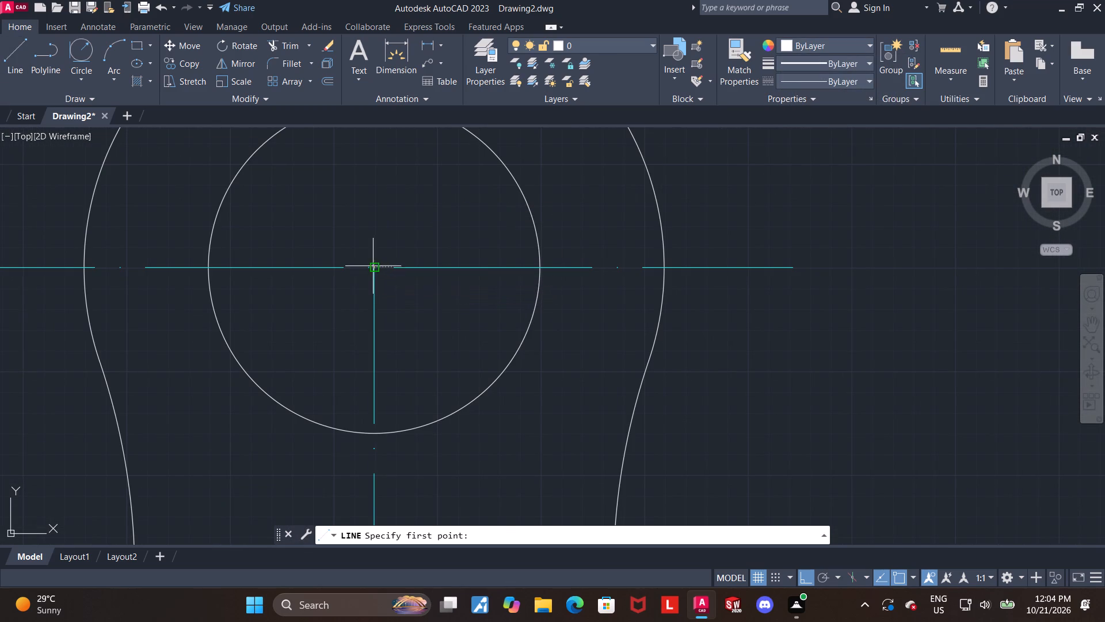
scroll(373, 268, down, 4)
scroll(372, 205, up, 2)
click(374, 220)
key(Escape)
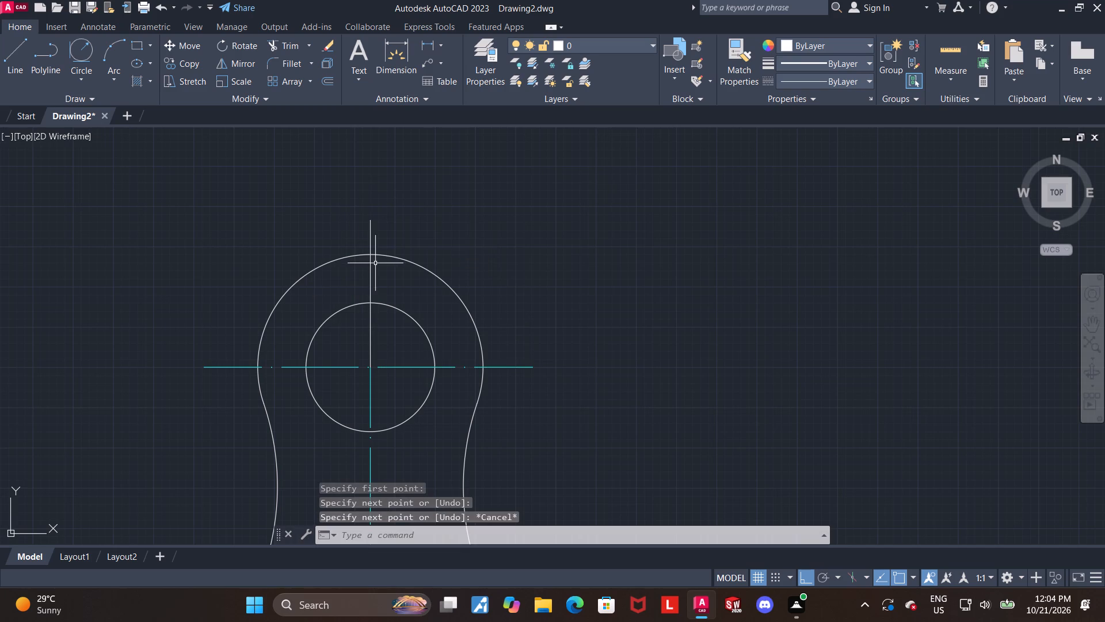
Format the new vertical line above the ring's centre with linetype ACAD_ISO04W100 and cyan colour.
click(371, 260)
click(822, 82)
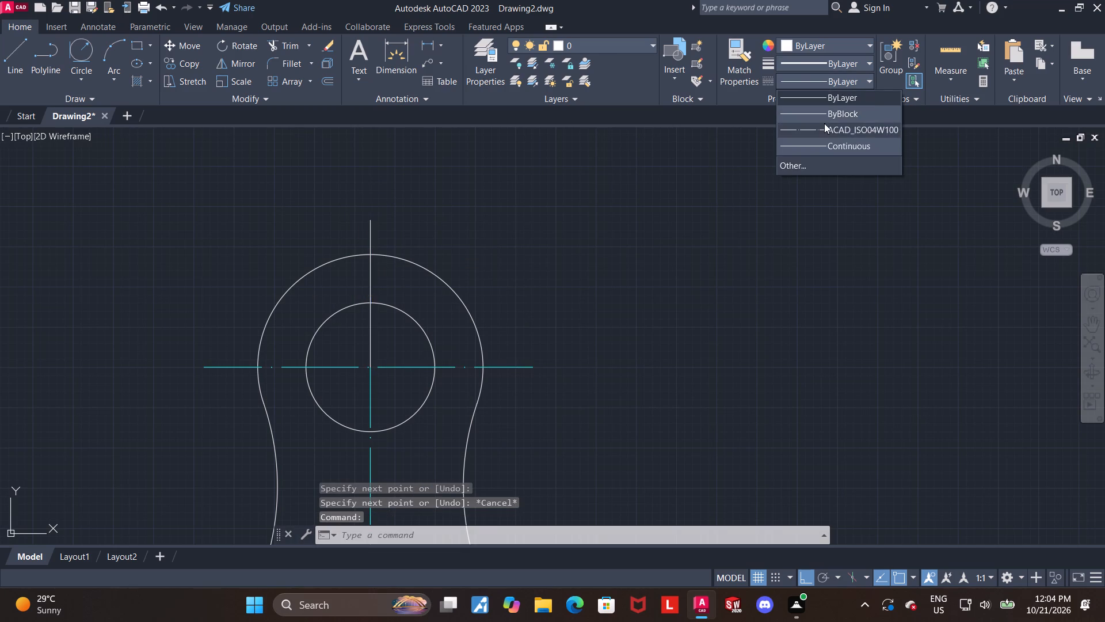
click(825, 126)
click(826, 40)
click(828, 179)
key(Escape)
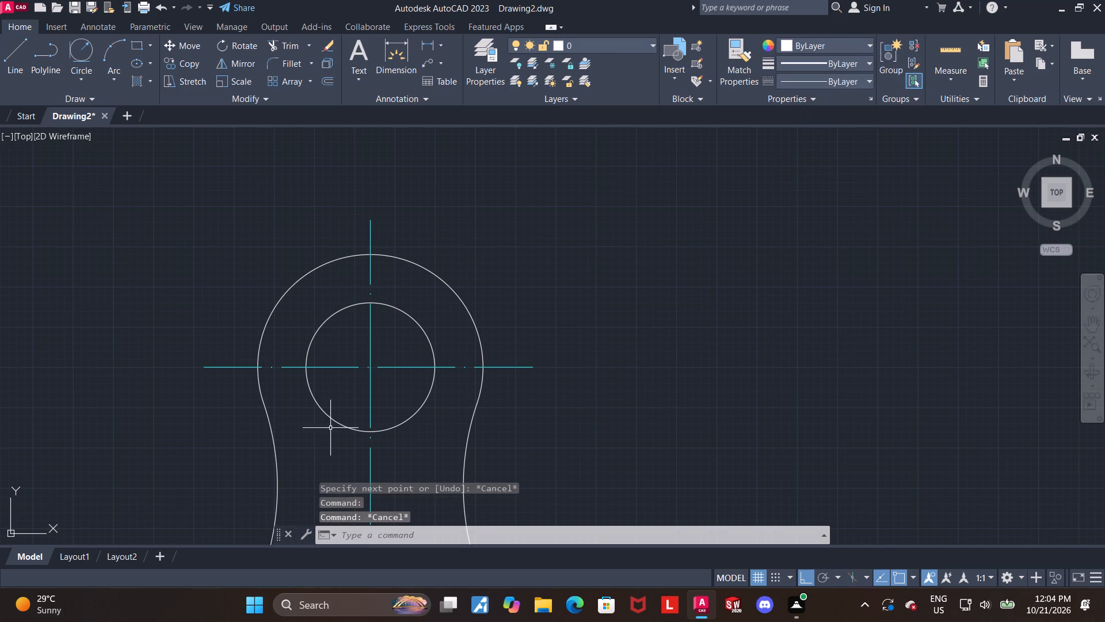
Join the upper vertical centre line segment with the long vertical centre line below it into one line.
click(369, 346)
click(369, 379)
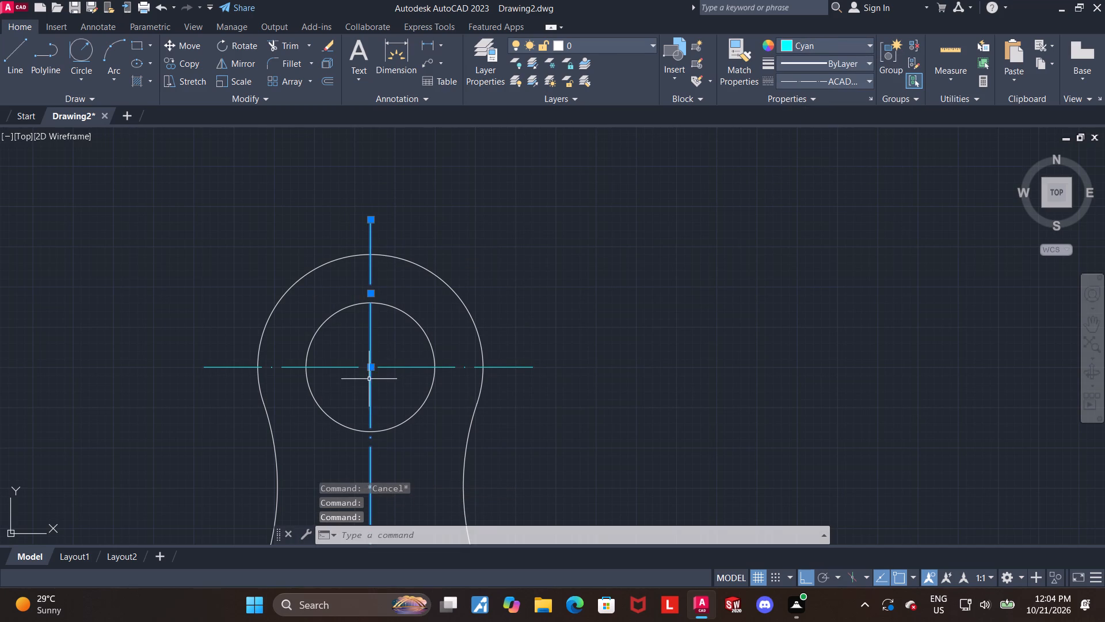
key(j)
key(Return)
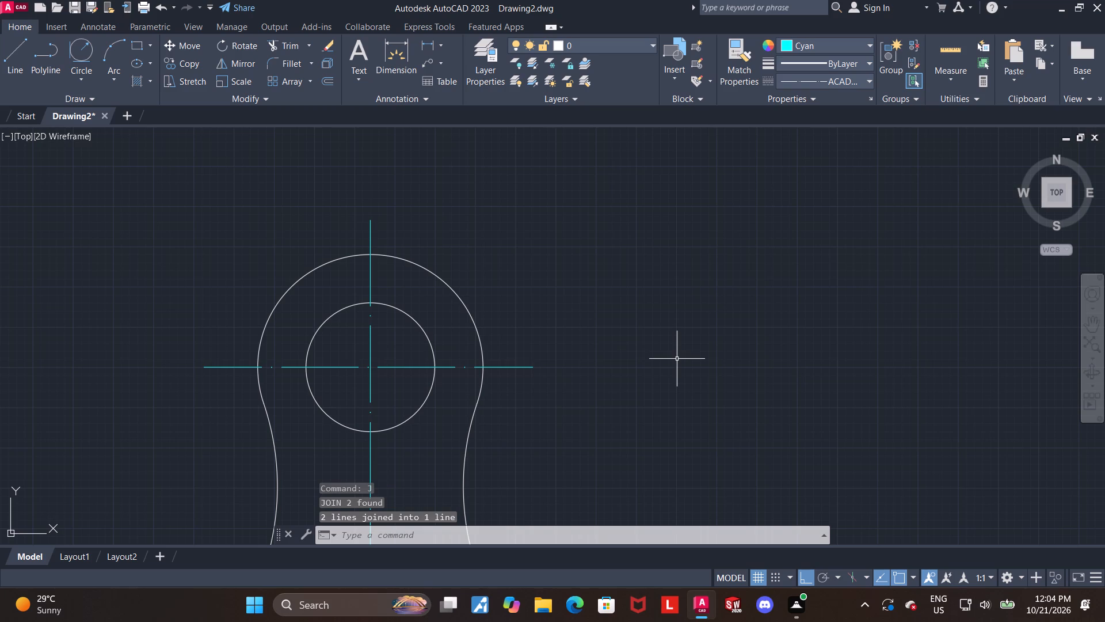
Trim away the top arc of the Ø120 outline between the two radius 80 arcs, on both sides of the centre line.
scroll(650, 336, down, 1)
middle_drag(661, 358, 677, 308)
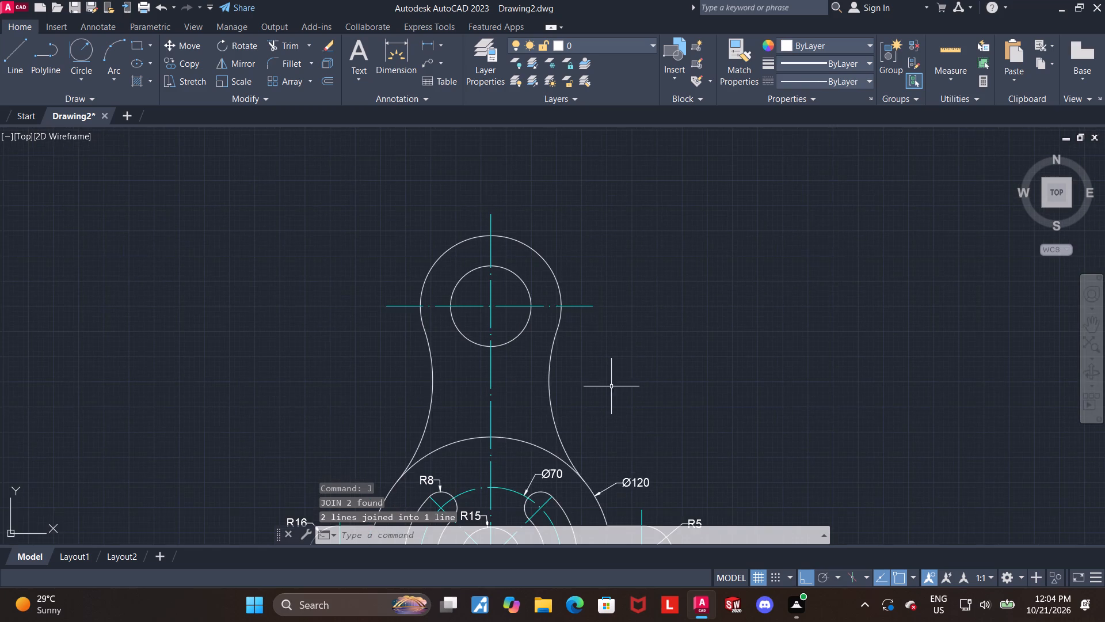
middle_drag(609, 380, 606, 316)
scroll(591, 312, down, 1)
middle_drag(616, 308, 607, 302)
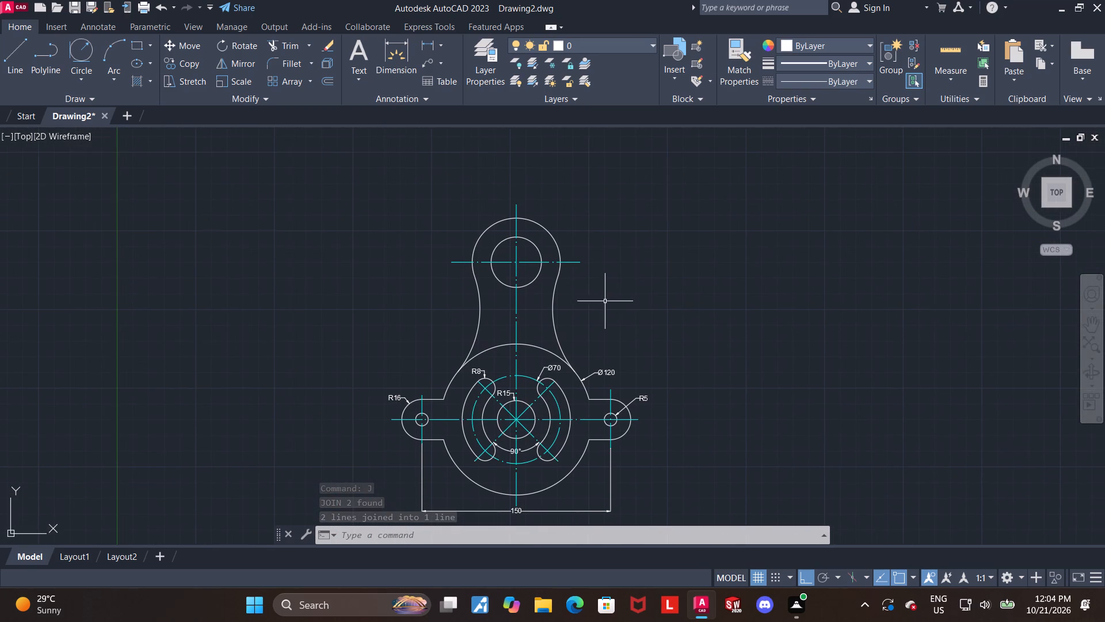
scroll(607, 303, up, 1)
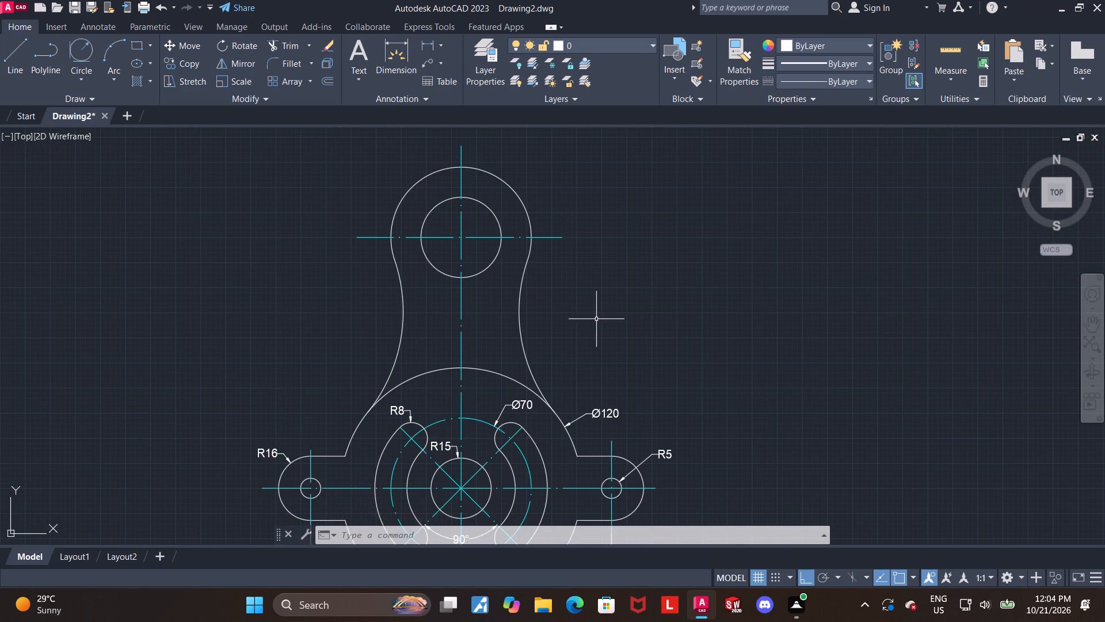
middle_drag(596, 320, 601, 272)
middle_drag(584, 323, 606, 268)
scroll(506, 275, up, 1)
middle_drag(513, 276, 501, 321)
click(296, 42)
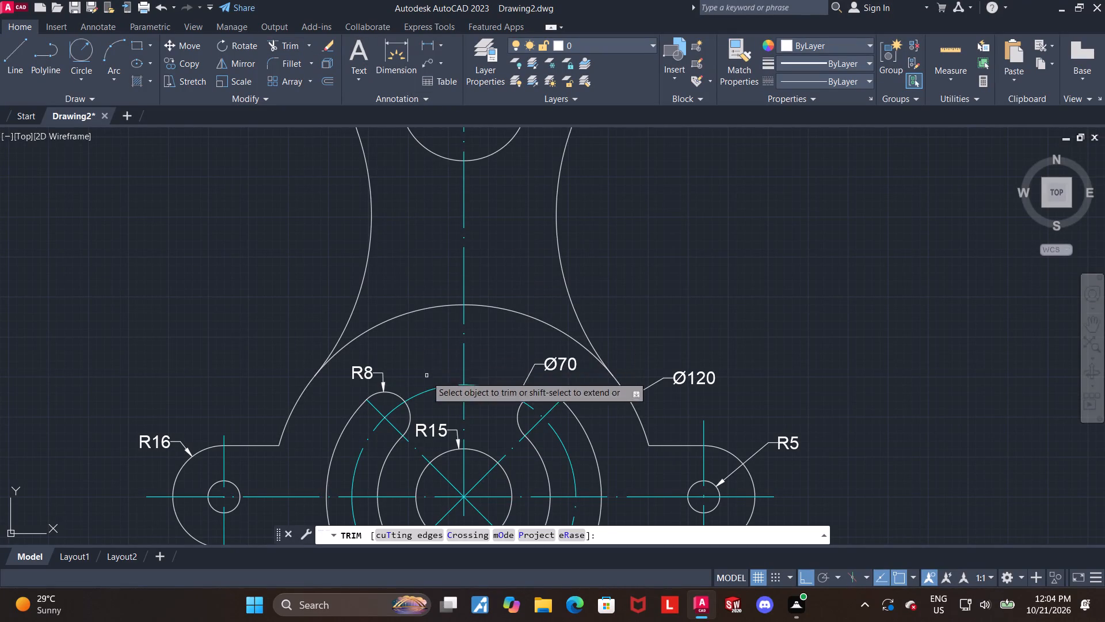
drag(420, 355, 418, 271)
drag(491, 336, 497, 260)
scroll(685, 270, down, 1)
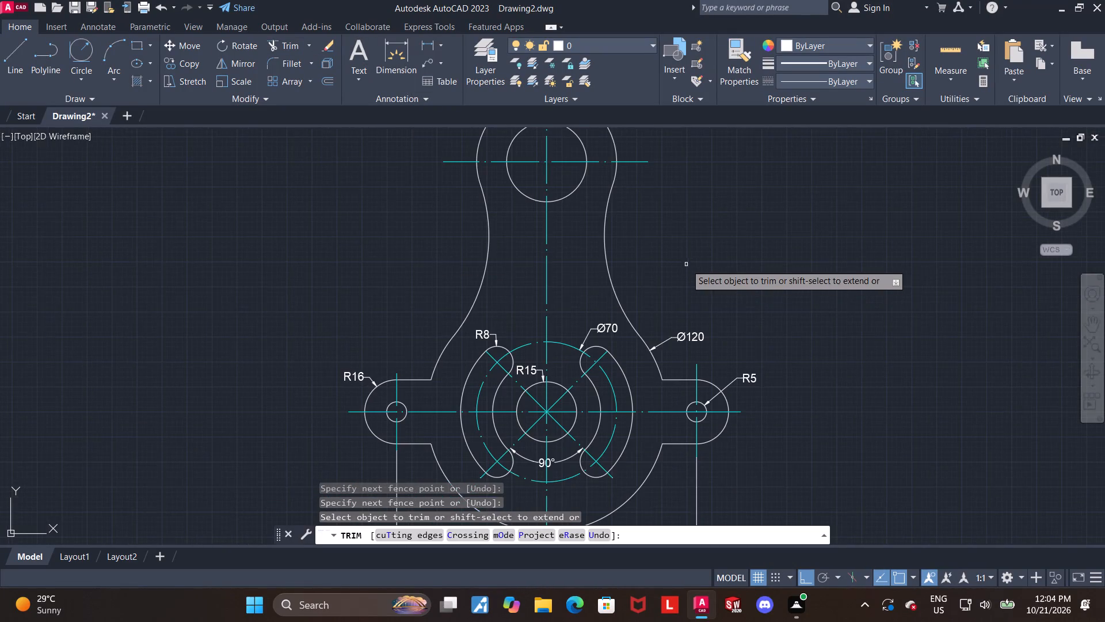
middle_drag(691, 257, 660, 310)
key(Escape)
Draw a line from the upper ring's centre 75 straight down, continuing horizontally to the right for about 59.
middle_drag(656, 314, 658, 267)
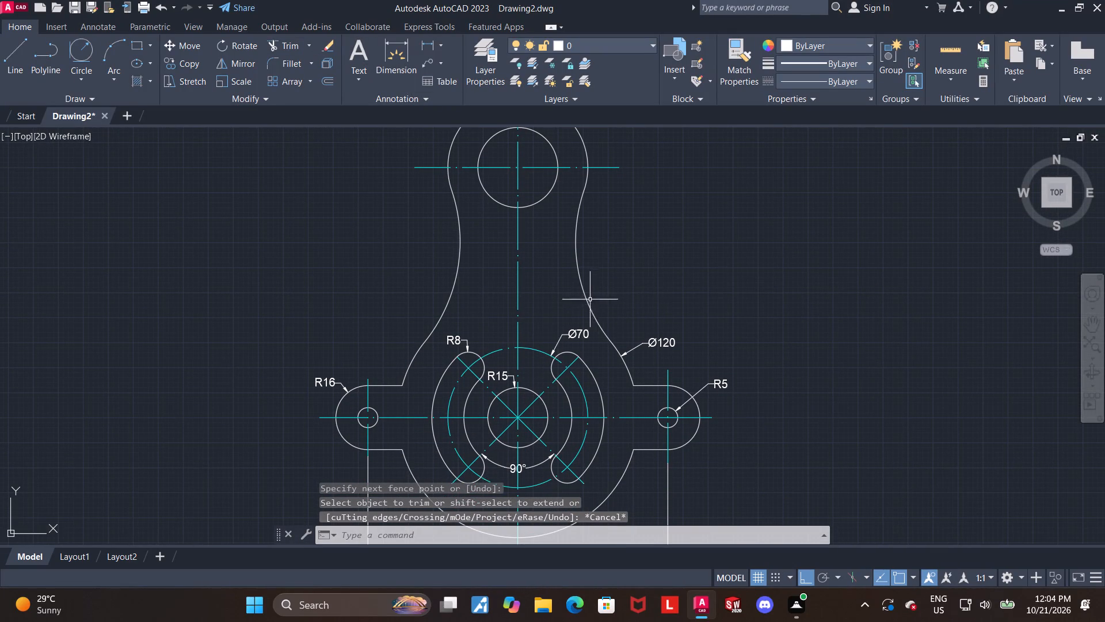
click(17, 49)
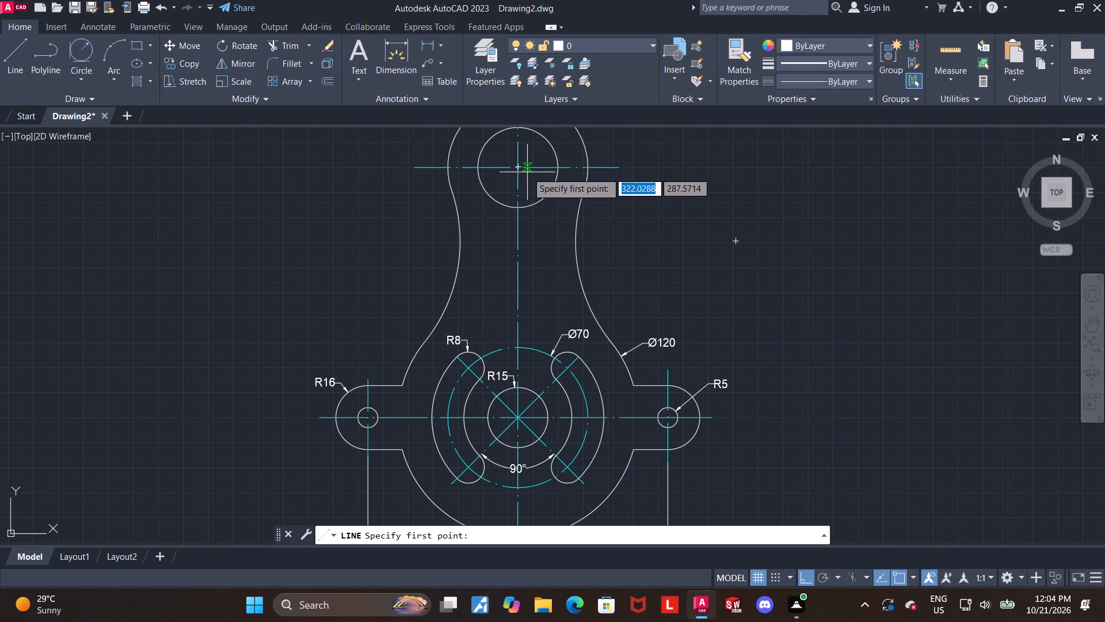
scroll(520, 166, up, 2)
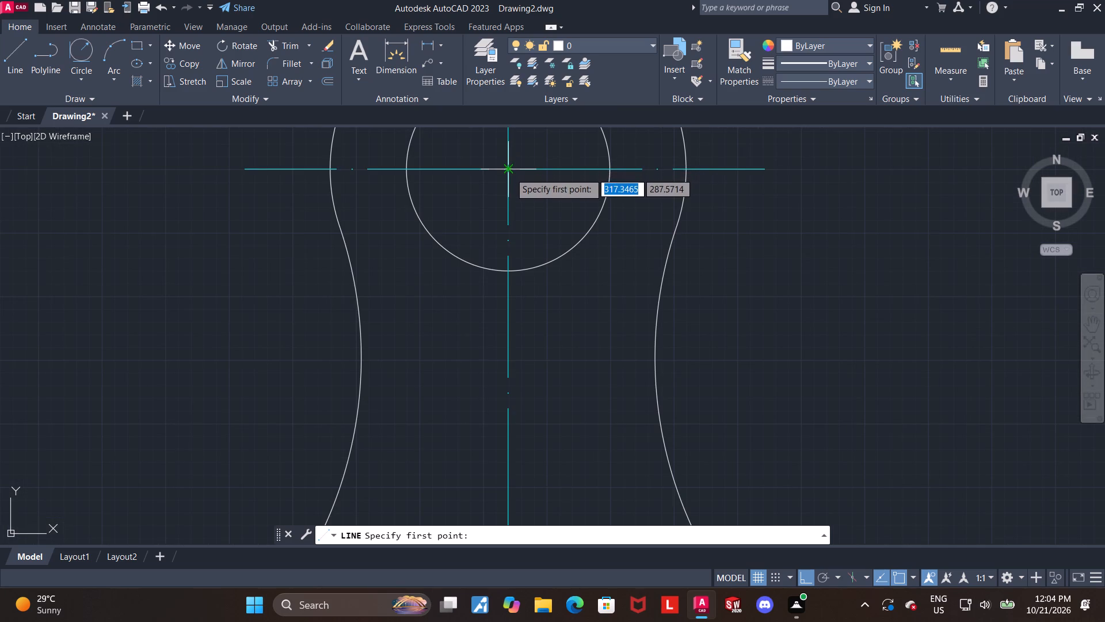
click(510, 173)
scroll(516, 204, up, 1)
scroll(517, 210, down, 5)
scroll(531, 259, up, 3)
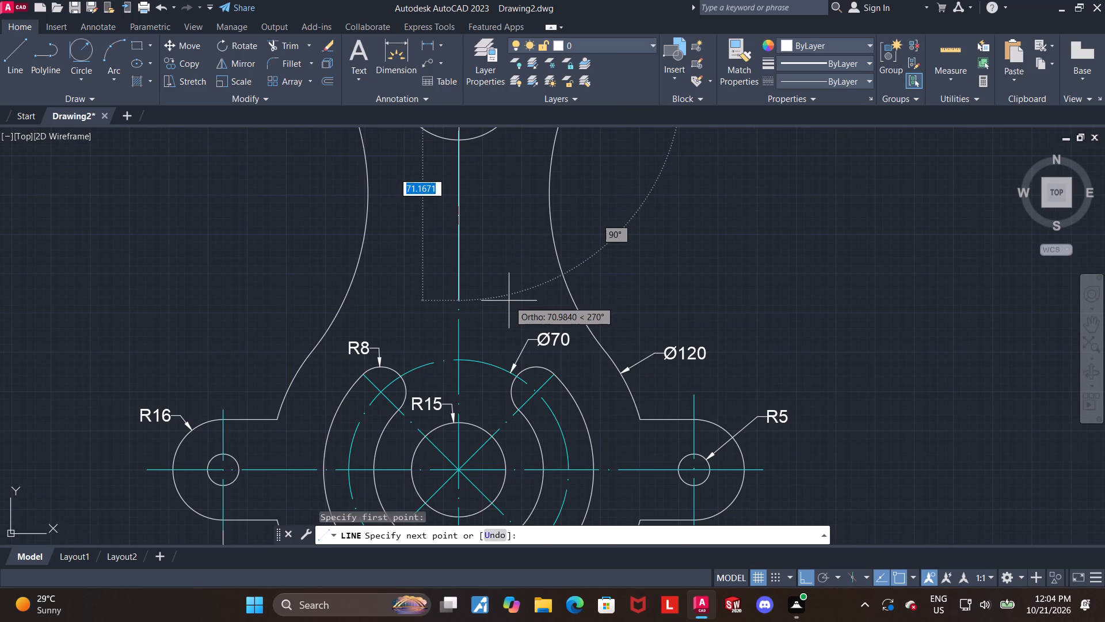
text(75)
key(Return)
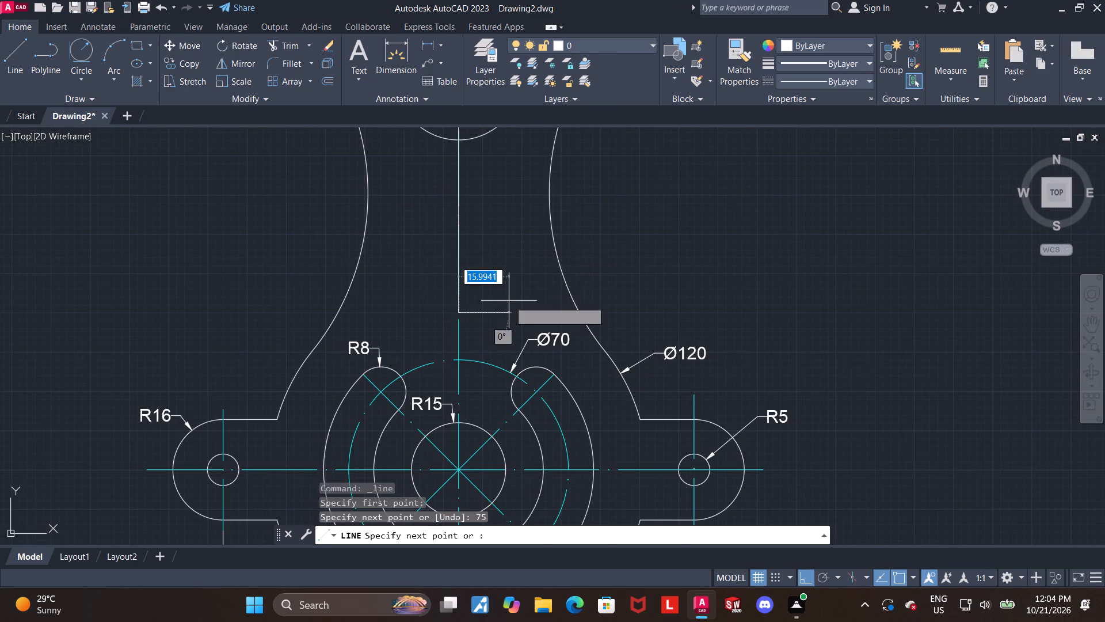
click(644, 286)
key(Escape)
key(Escape)
Draw a horizontal line leftward from the bottom end of the 75 line, extending past the plate's left R80 arc.
click(12, 51)
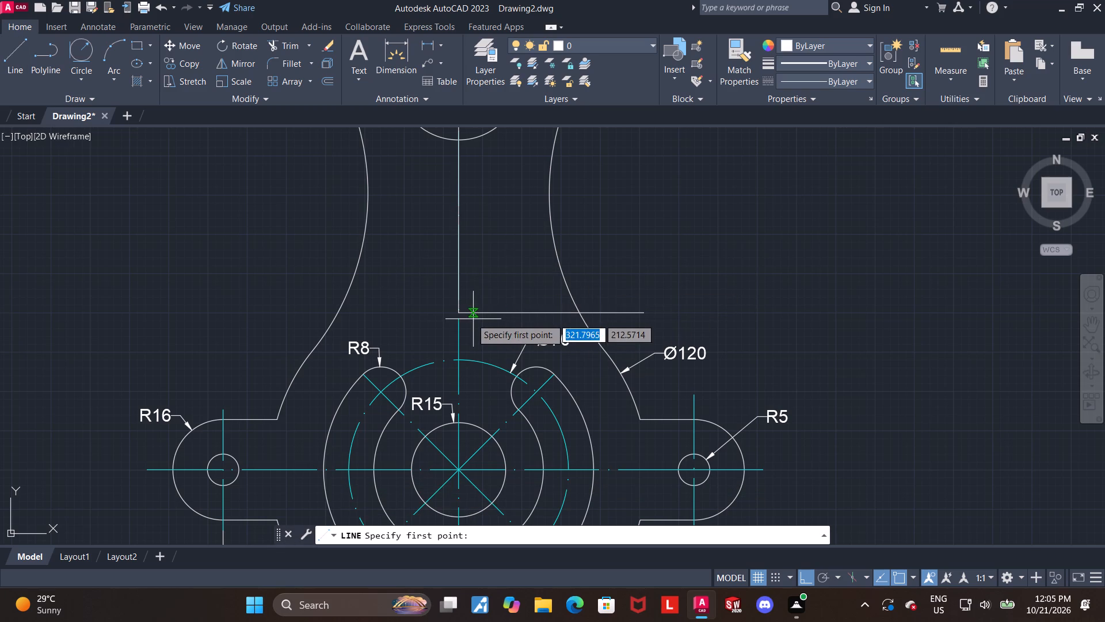
click(458, 311)
click(270, 276)
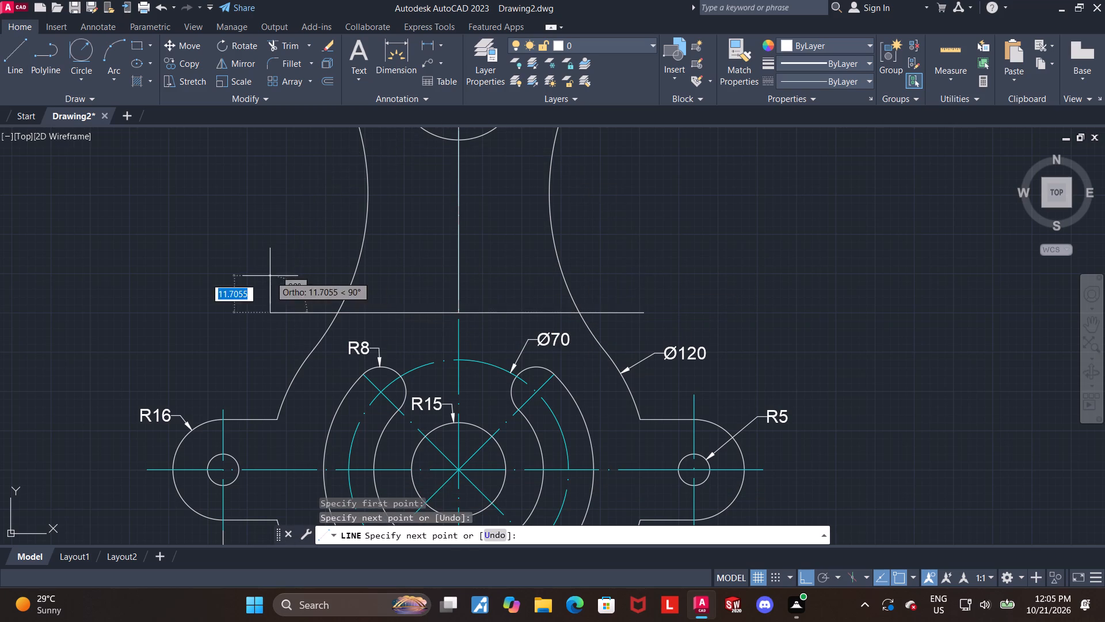
key(Escape)
key(Escape)
Delete the vertical 75 construction line below the upper ring's centre.
click(459, 271)
key(Delete)
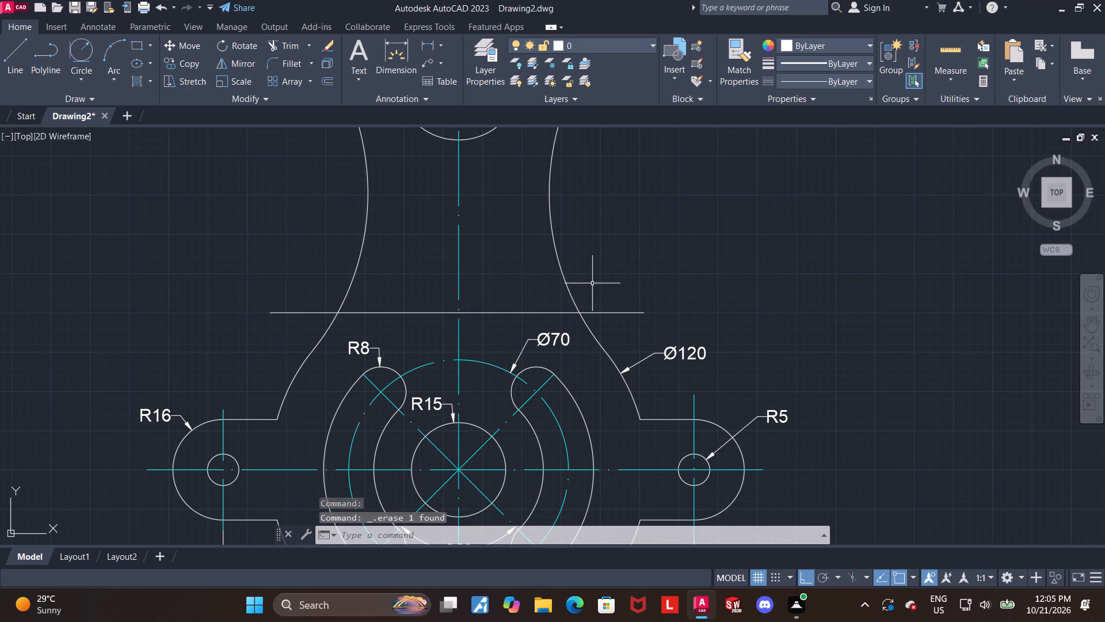
Join the two horizontal segments on either side of the vertical centre line into one line.
click(488, 311)
click(450, 310)
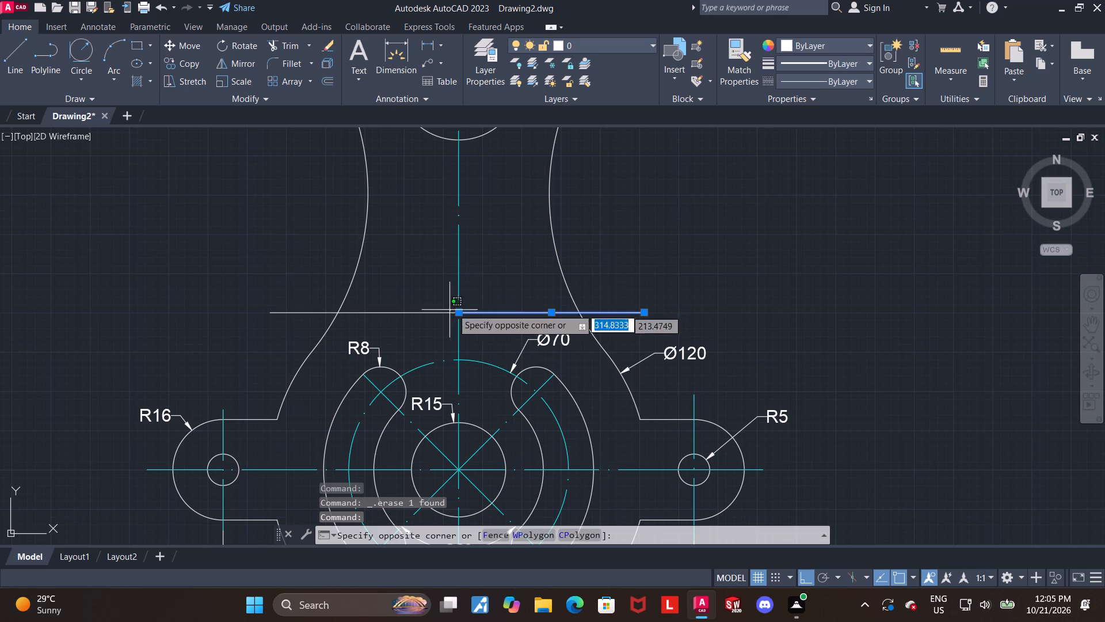
click(398, 314)
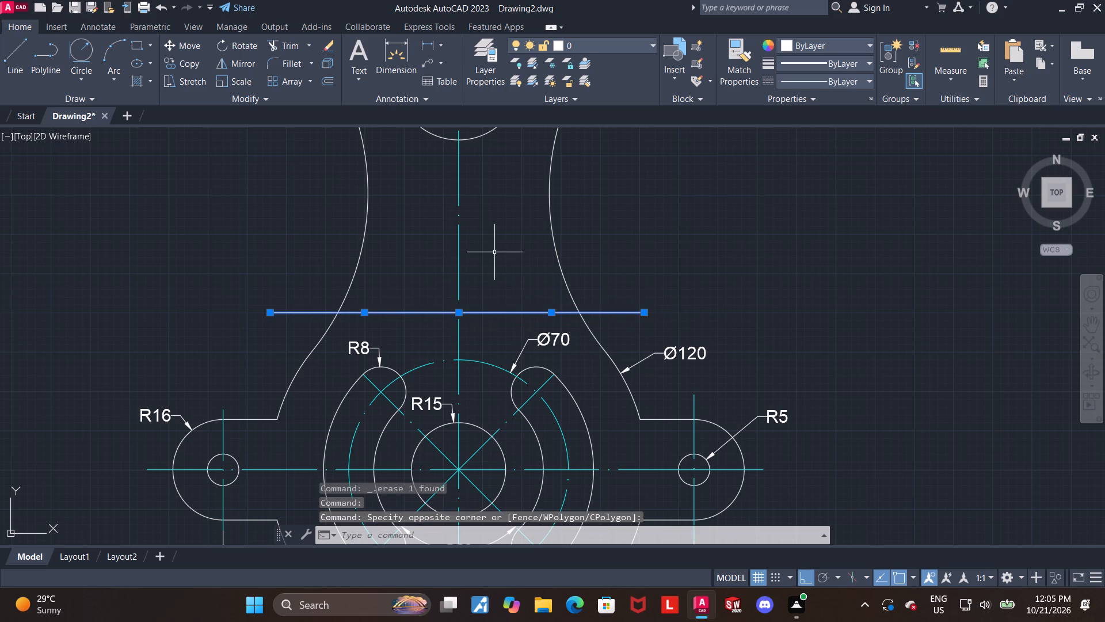
key(j)
key(Return)
click(496, 326)
click(501, 294)
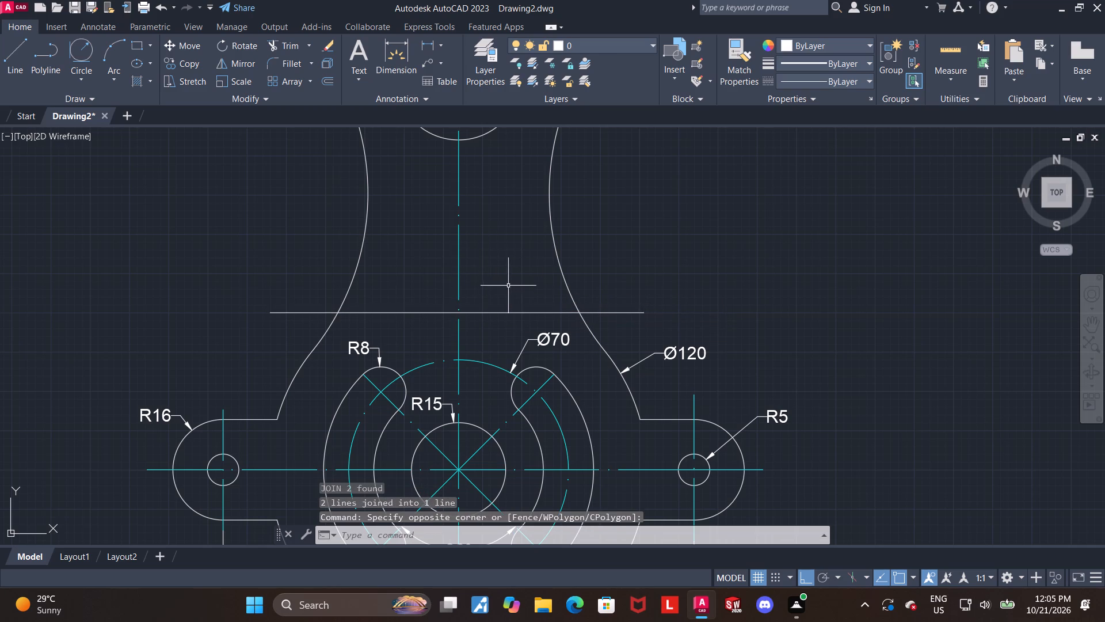
Format the joined horizontal line with the dash-dot centre linetype and cyan colour.
click(527, 312)
click(858, 74)
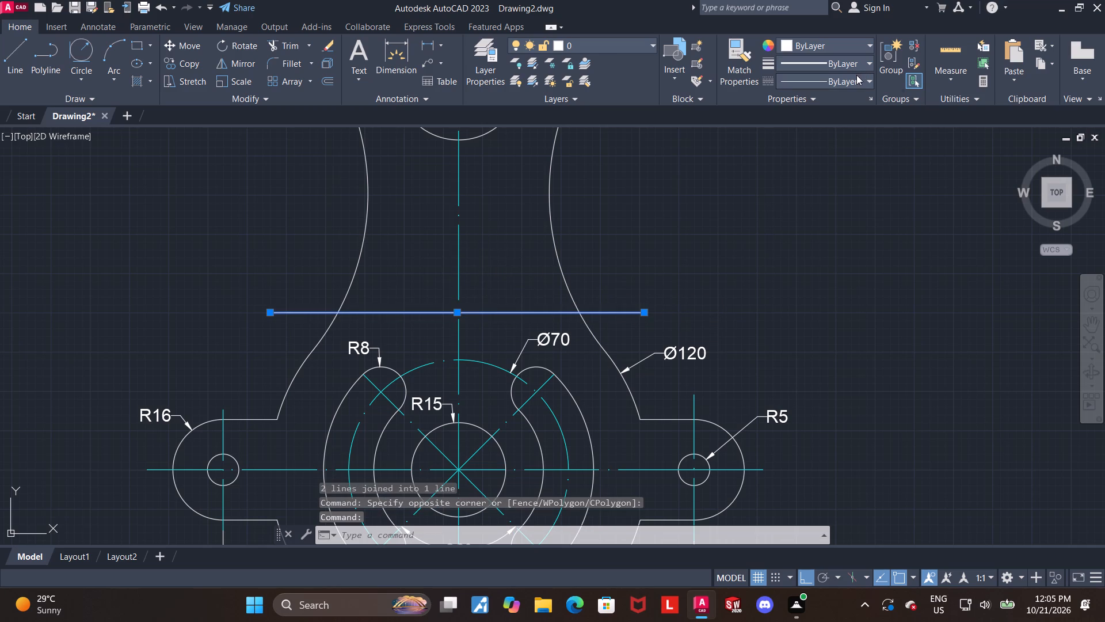
click(841, 124)
click(836, 40)
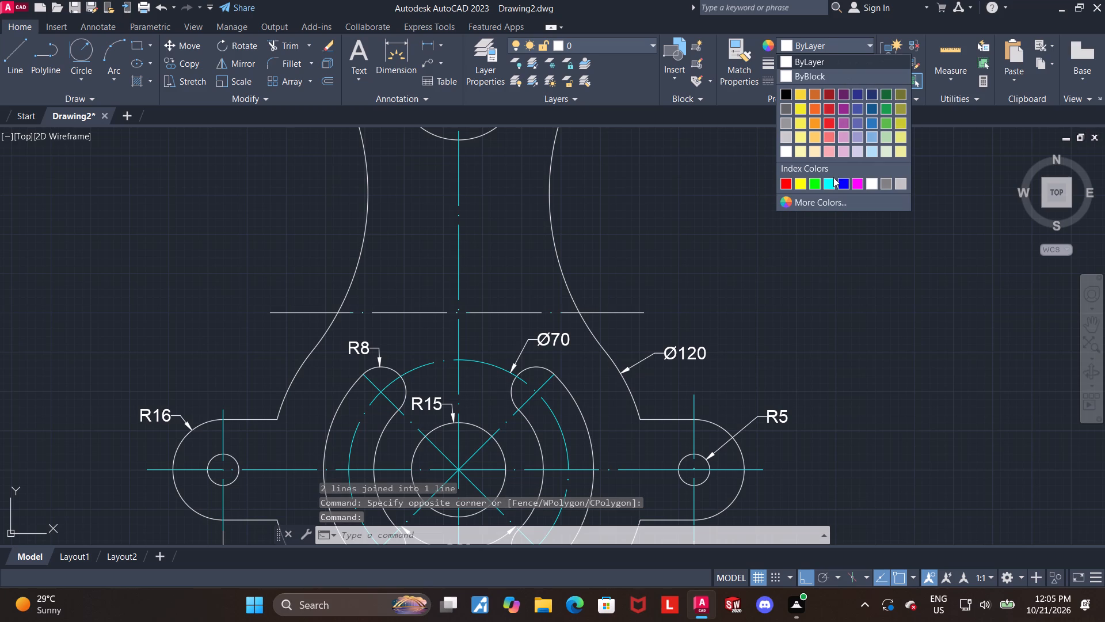
click(833, 178)
key(Escape)
Draw a radius 10 circle centred where the new horizontal centre line crosses the vertical centre line.
scroll(775, 234, down, 2)
middle_drag(780, 249, 736, 278)
scroll(746, 255, up, 1)
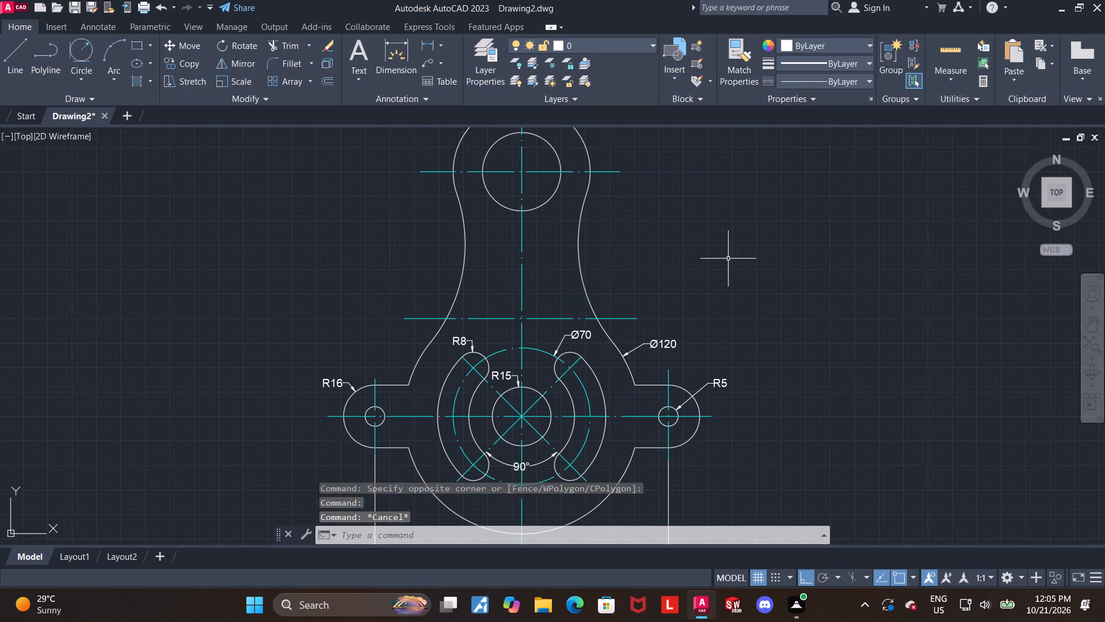
middle_drag(727, 257, 723, 198)
scroll(542, 279, up, 2)
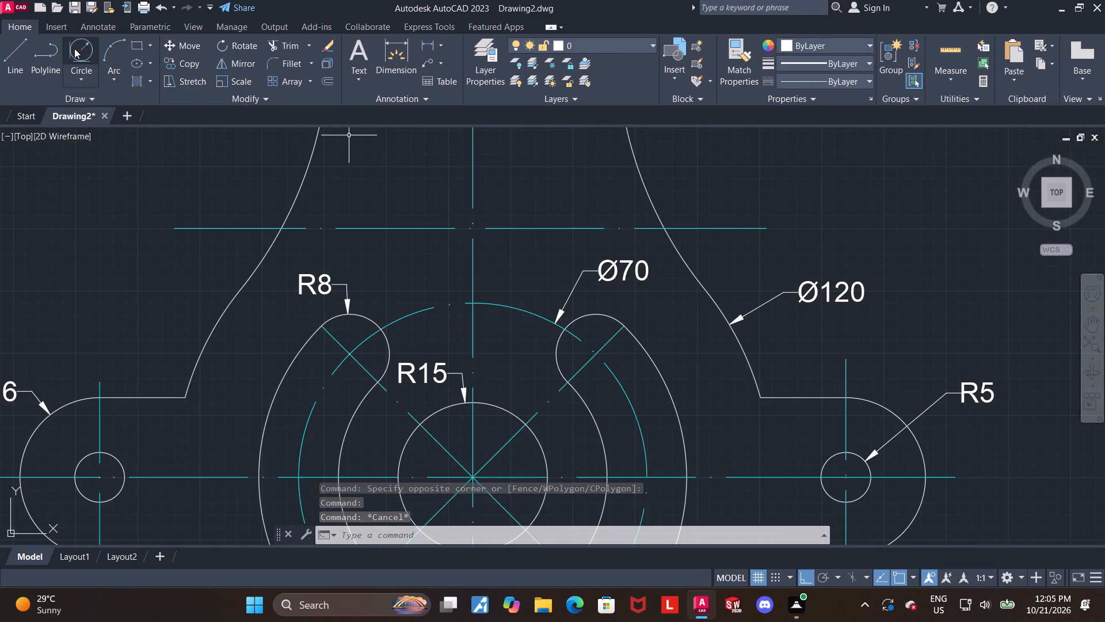
click(86, 77)
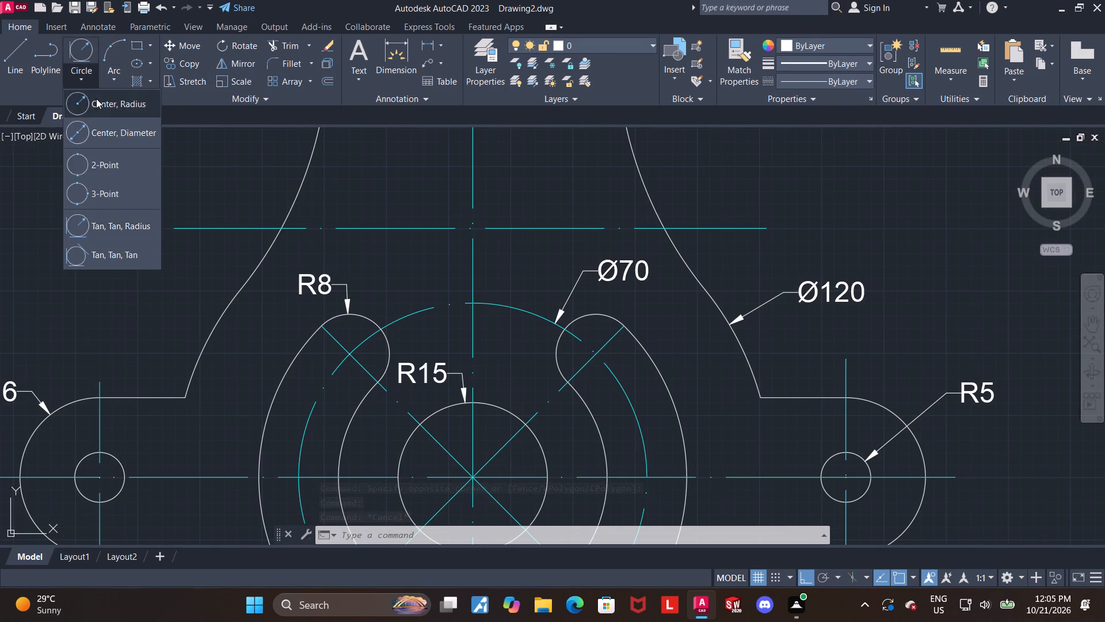
click(96, 100)
scroll(601, 340, up, 1)
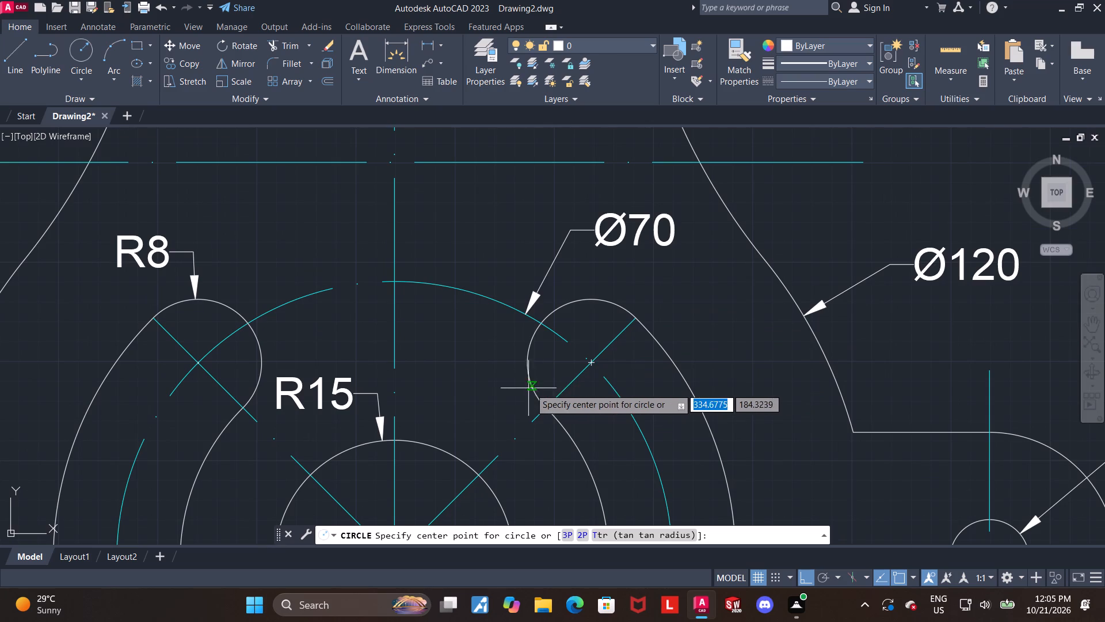
scroll(381, 203, down, 2)
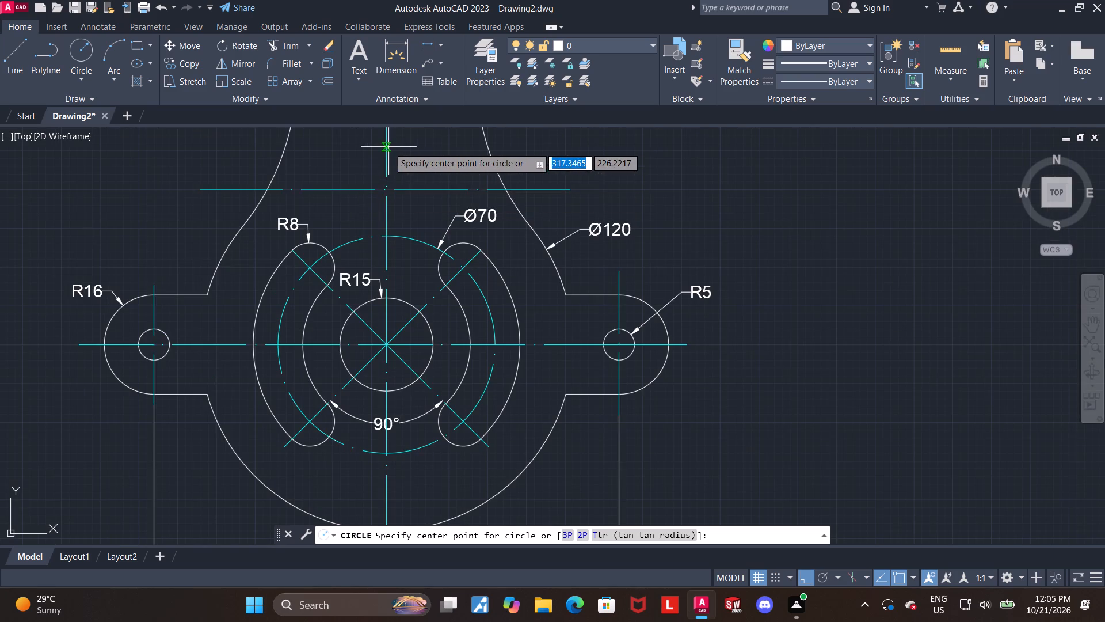
scroll(384, 185, up, 3)
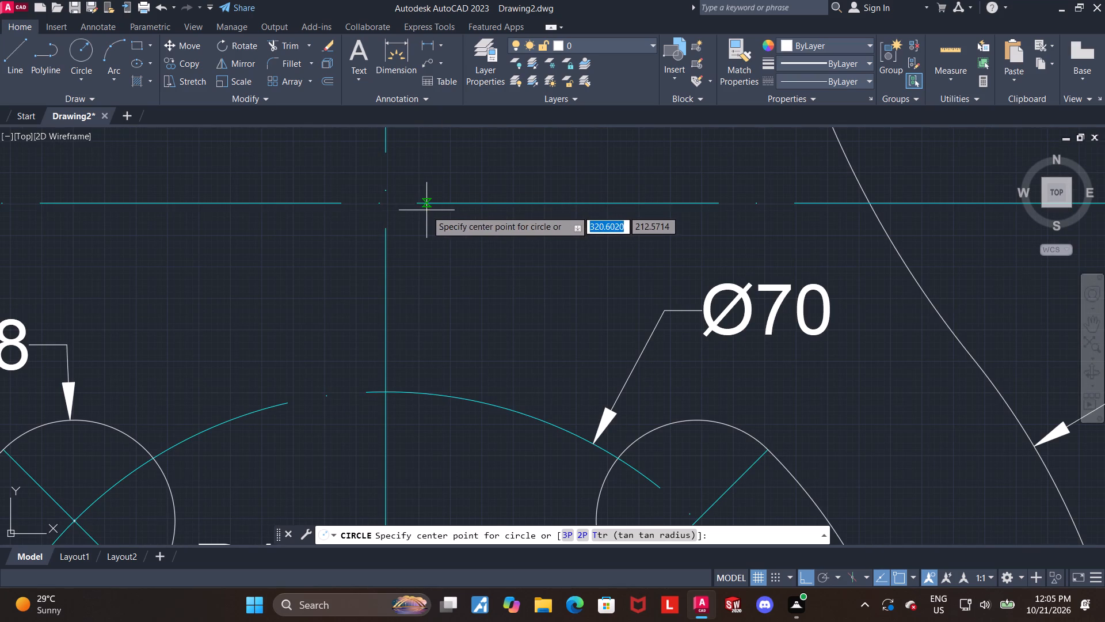
click(384, 204)
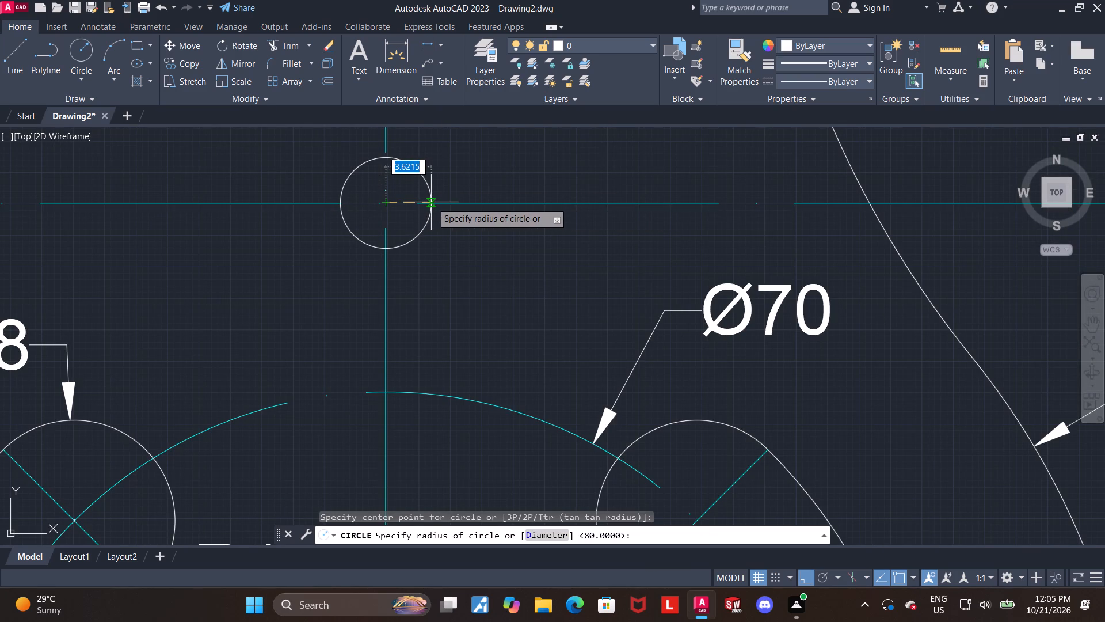
text(10)
key(Return)
key(Escape)
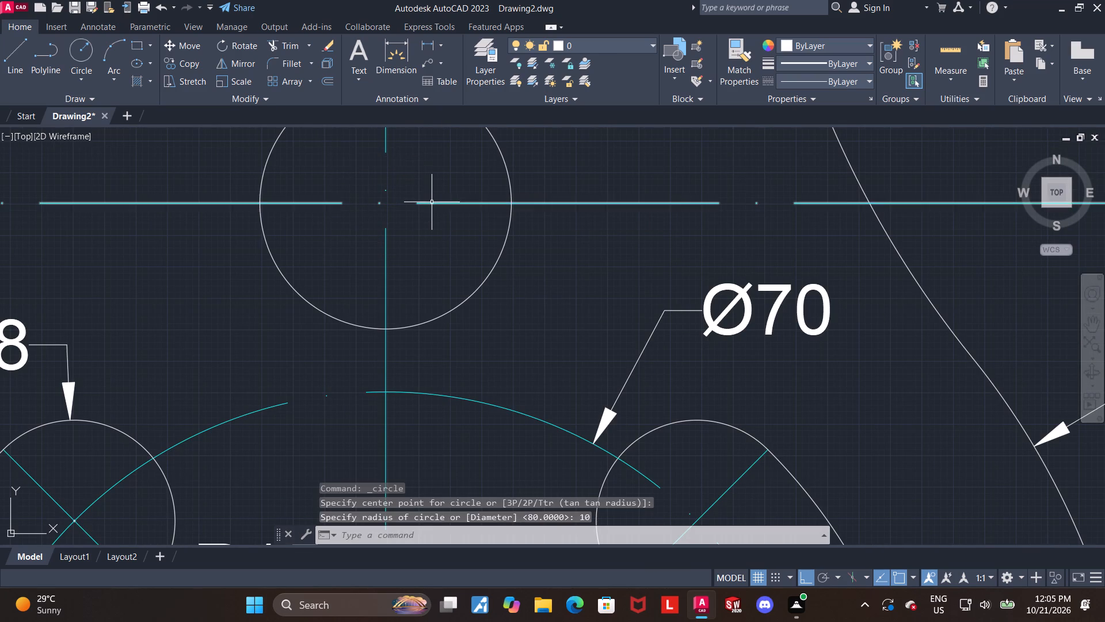
Draw a radius 100 circle tangent to the left sides of the upper ring's inner circle and the radius 10 circle.
scroll(496, 271, down, 3)
middle_drag(528, 250, 510, 327)
middle_drag(703, 222, 700, 240)
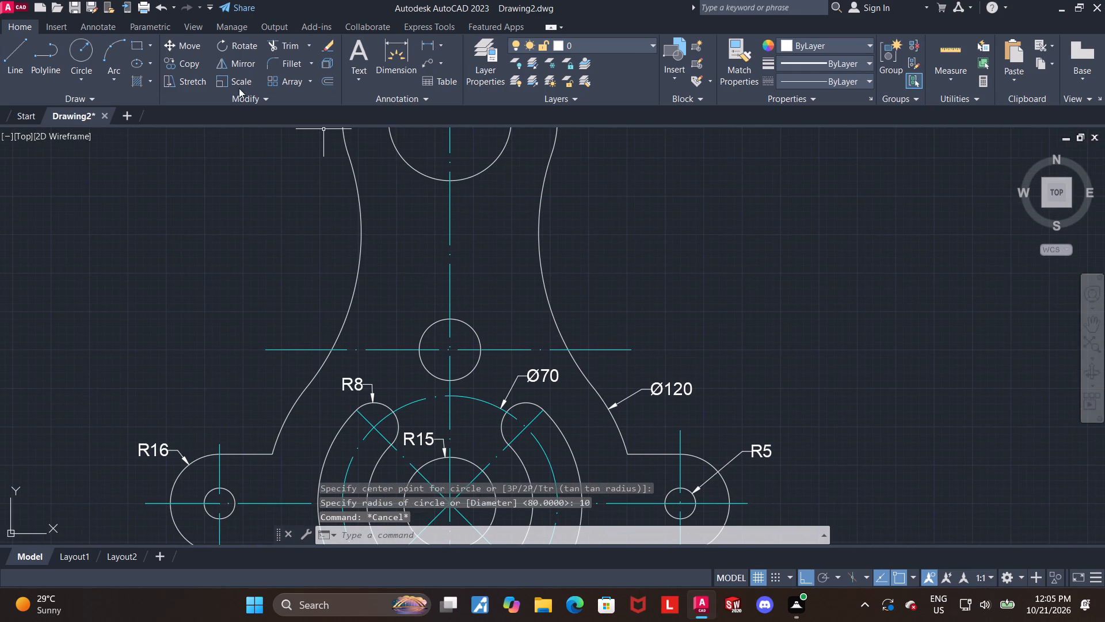
click(72, 75)
click(105, 218)
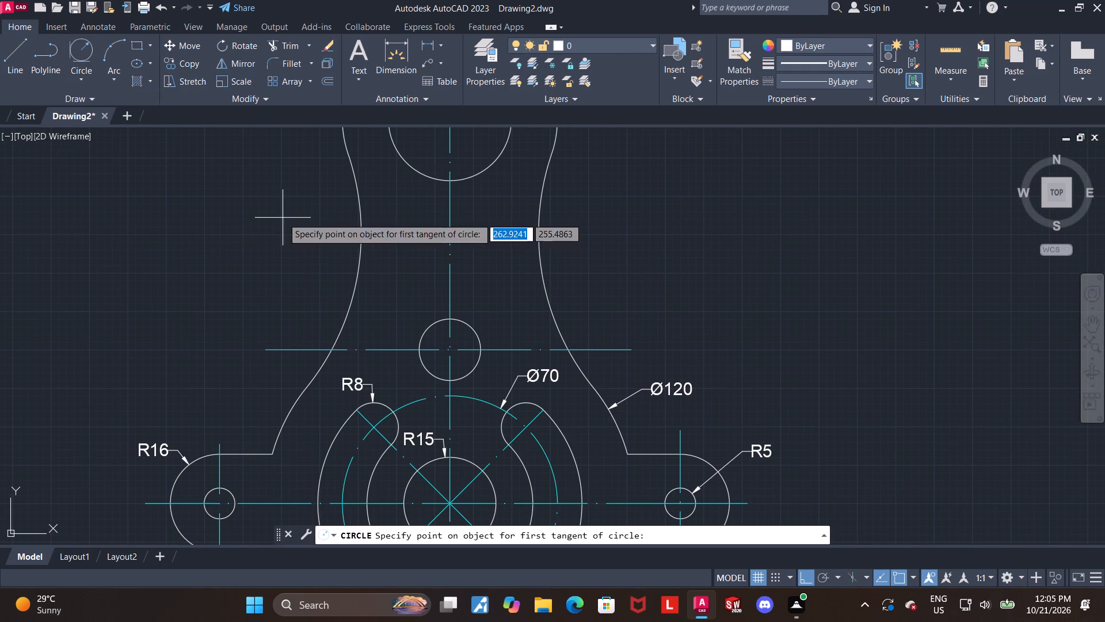
click(392, 157)
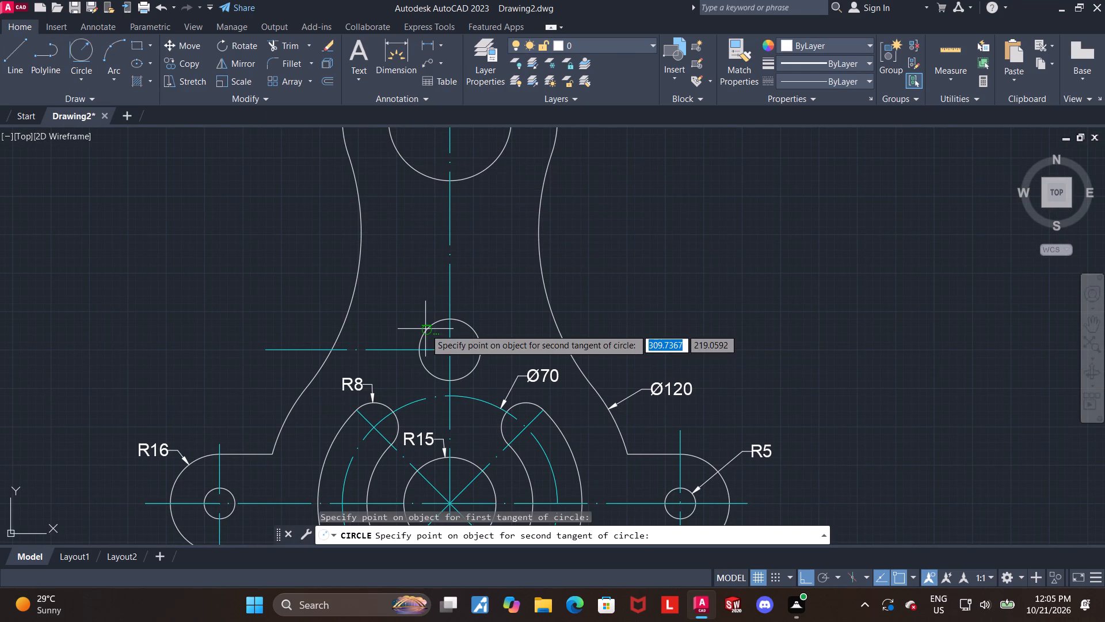
click(425, 329)
text(100)
key(Return)
key(Escape)
scroll(511, 296, down, 2)
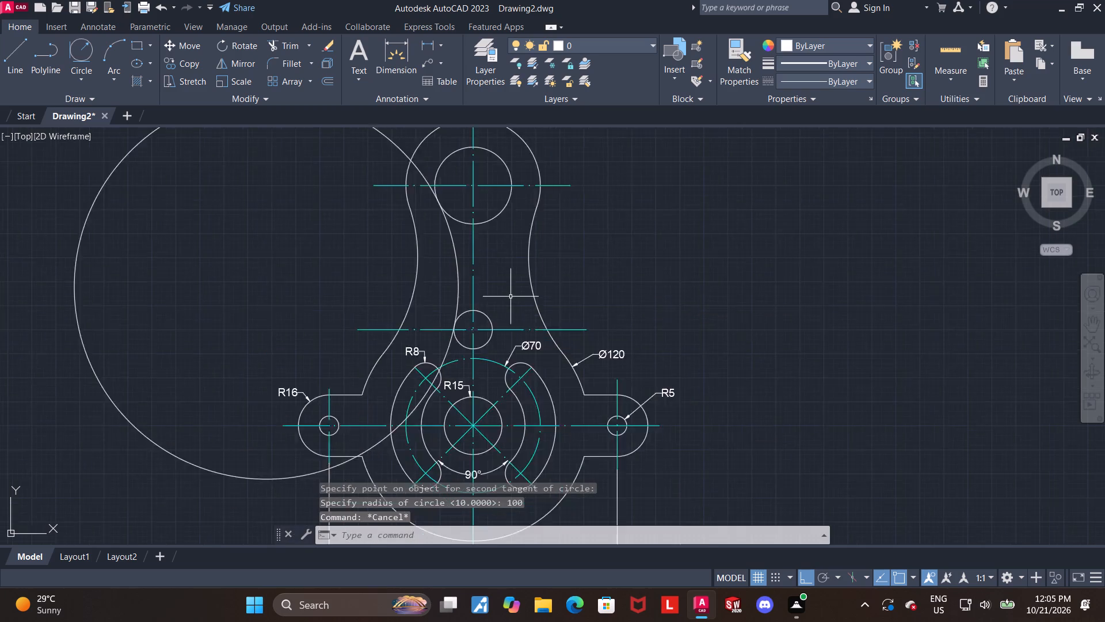
key(Escape)
Trim away the radius 100 circle's outer left part and its lower part below the radius 10 circle, erasing the leftover fragment.
click(283, 43)
drag(343, 284, 234, 254)
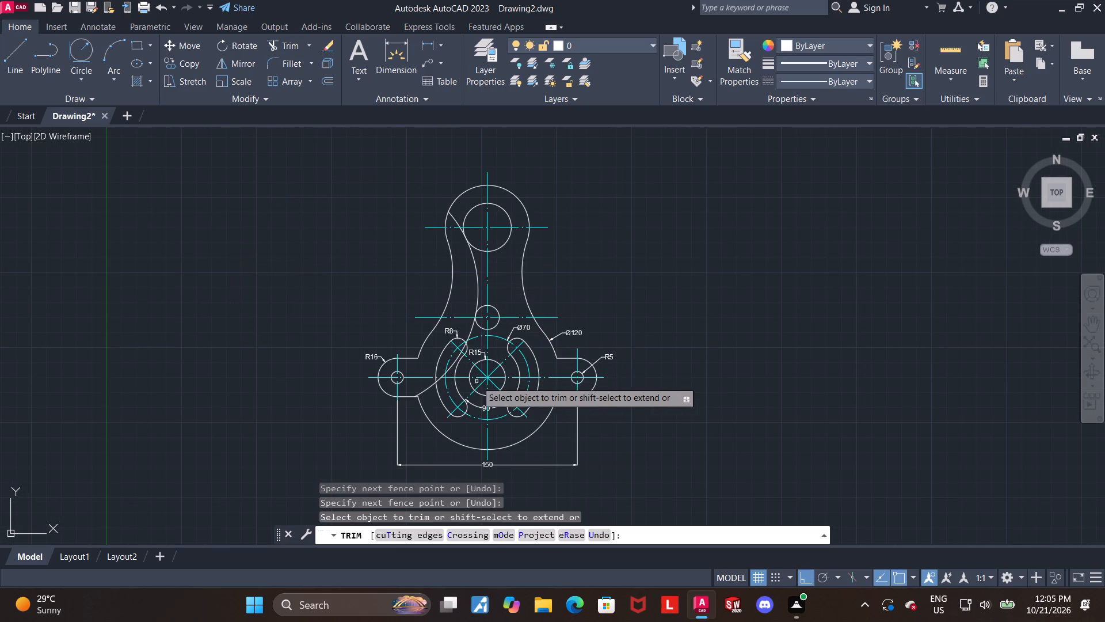
scroll(471, 381, up, 2)
click(468, 253)
key(Escape)
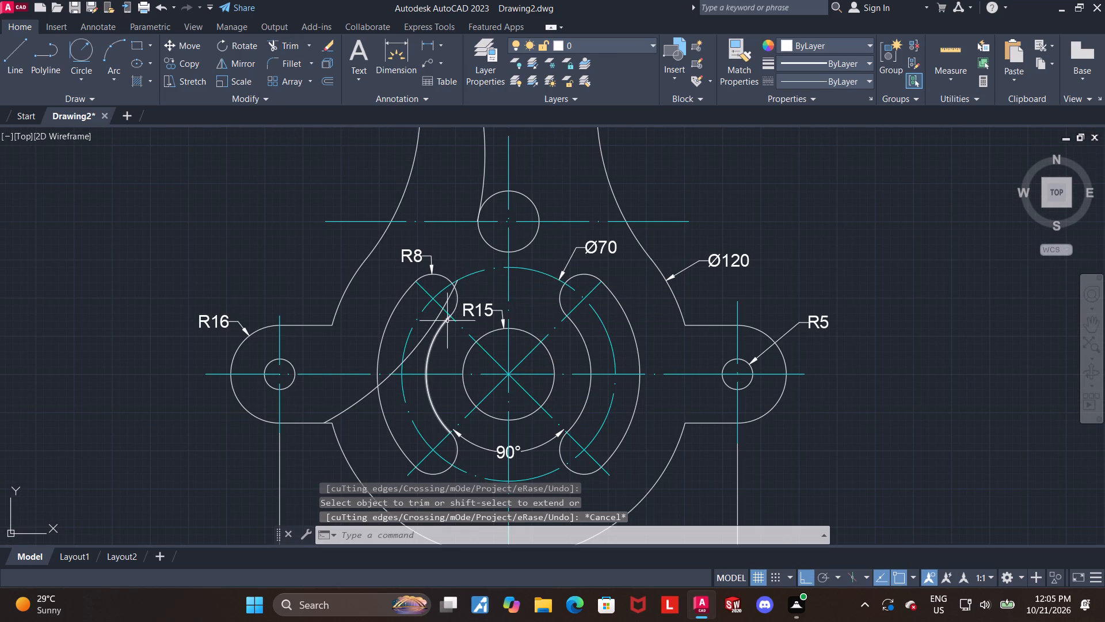
click(447, 304)
key(Delete)
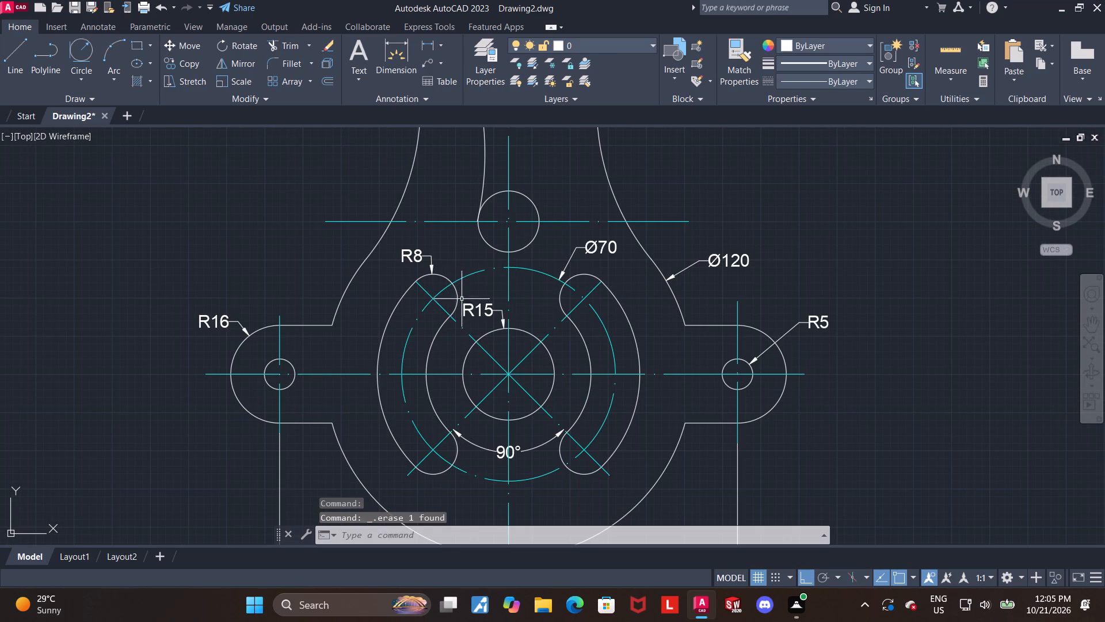
Trim the radius 100 arc's upper end back from the ring's outer arc to the inner circle.
scroll(457, 279, down, 2)
middle_drag(458, 248, 444, 349)
scroll(474, 285, up, 2)
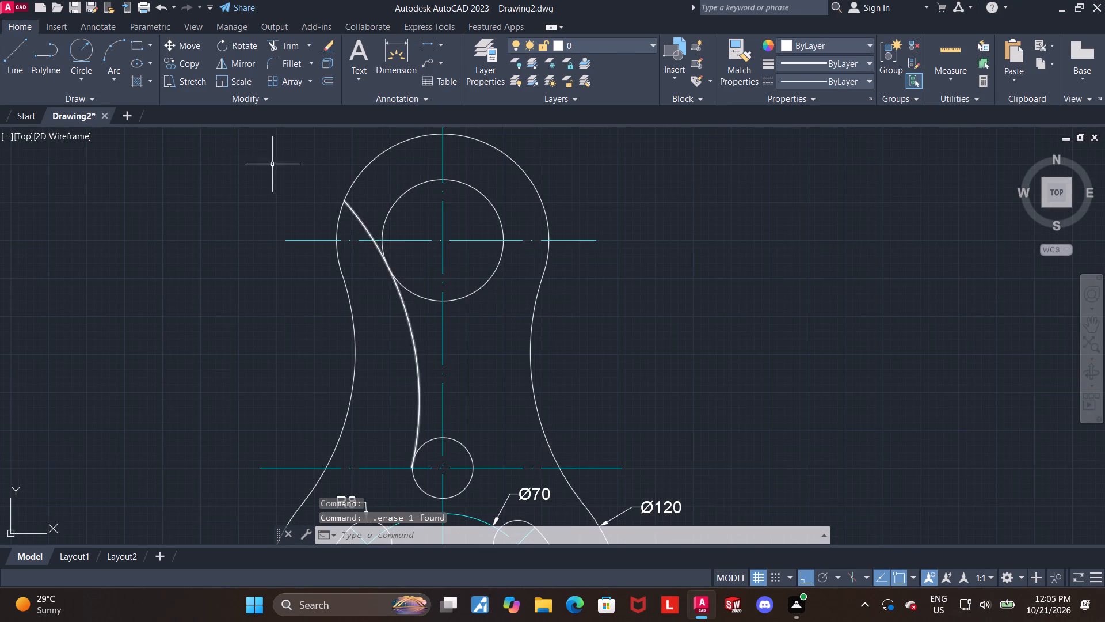
click(278, 44)
click(357, 218)
scroll(380, 255, up, 3)
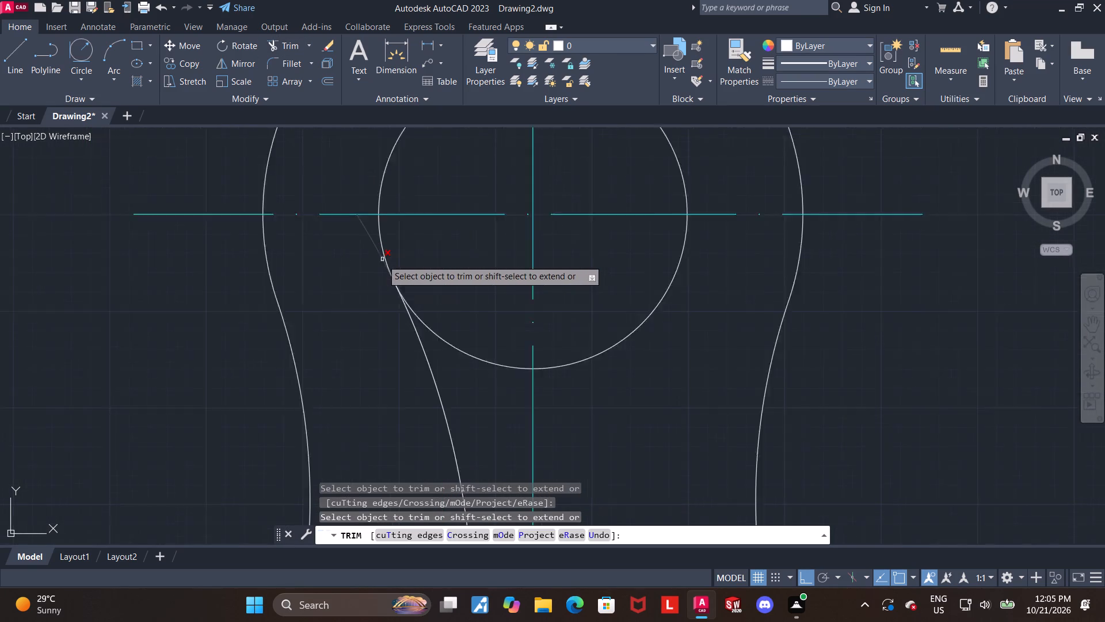
click(363, 228)
scroll(367, 248, down, 3)
middle_drag(562, 334, 542, 249)
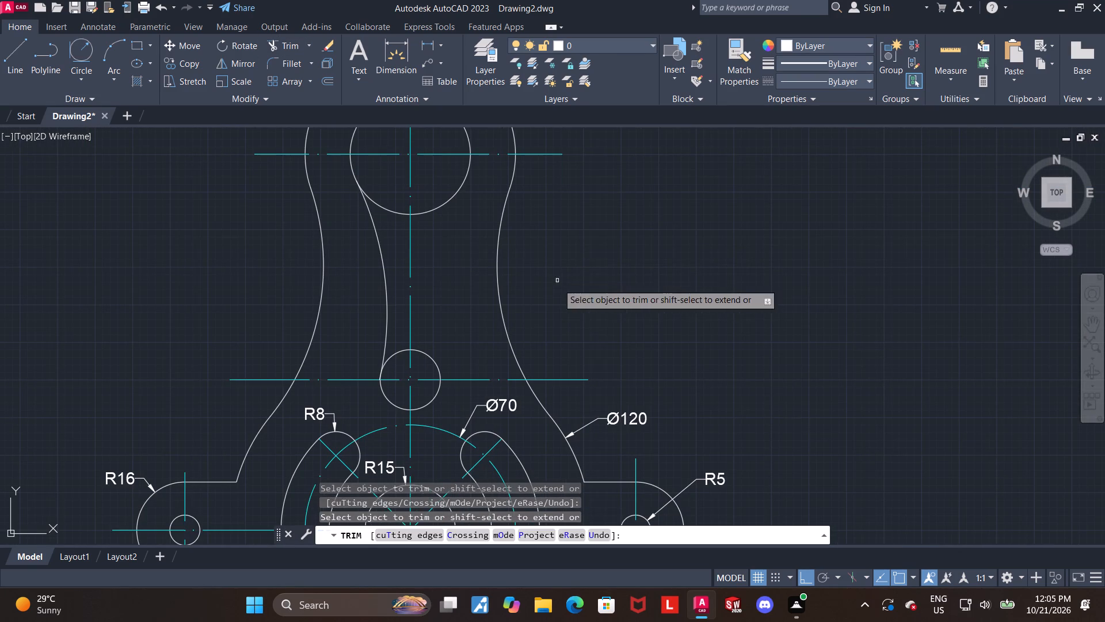
key(Escape)
key(Escape)
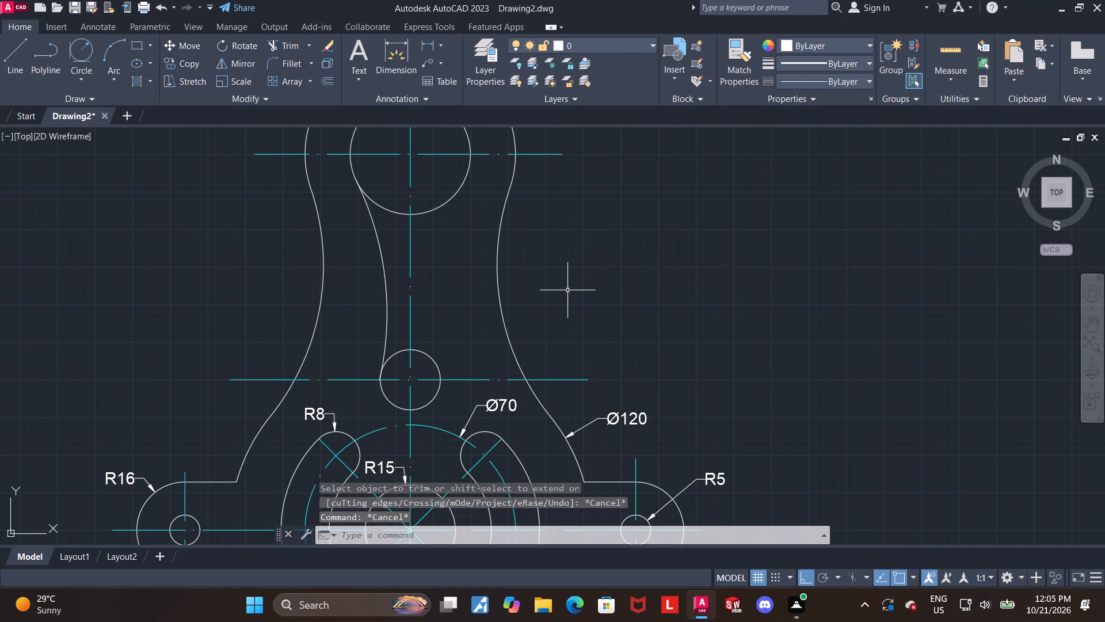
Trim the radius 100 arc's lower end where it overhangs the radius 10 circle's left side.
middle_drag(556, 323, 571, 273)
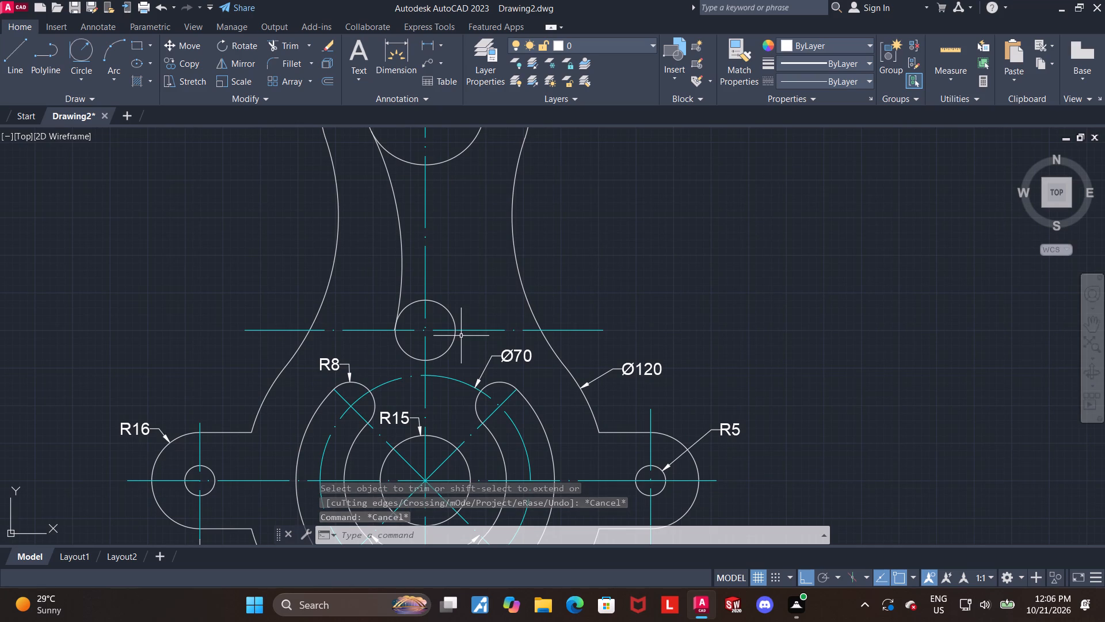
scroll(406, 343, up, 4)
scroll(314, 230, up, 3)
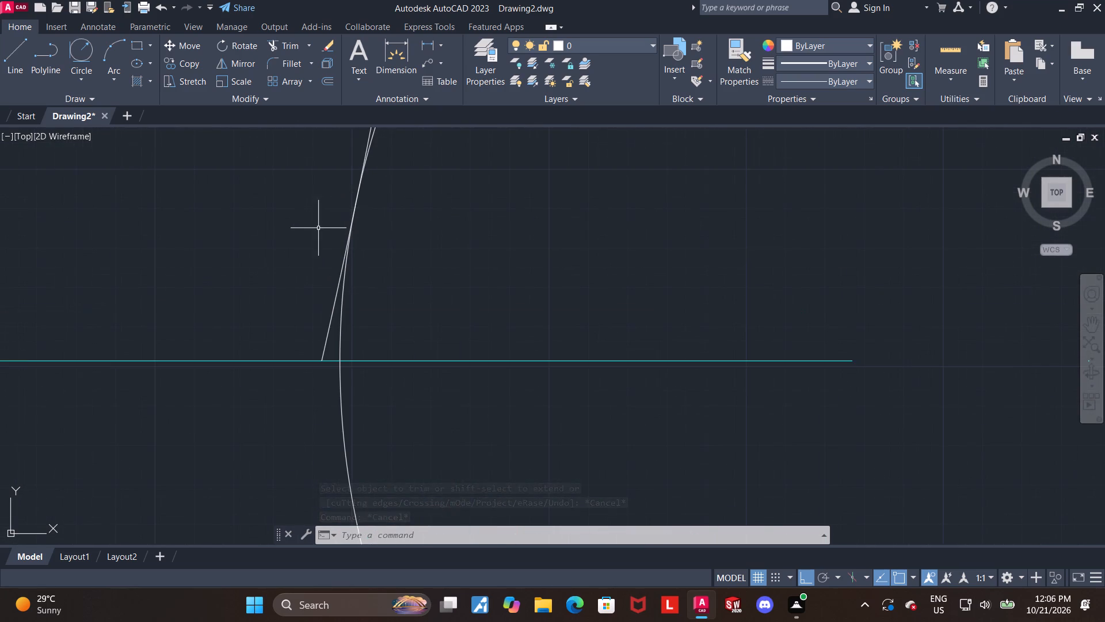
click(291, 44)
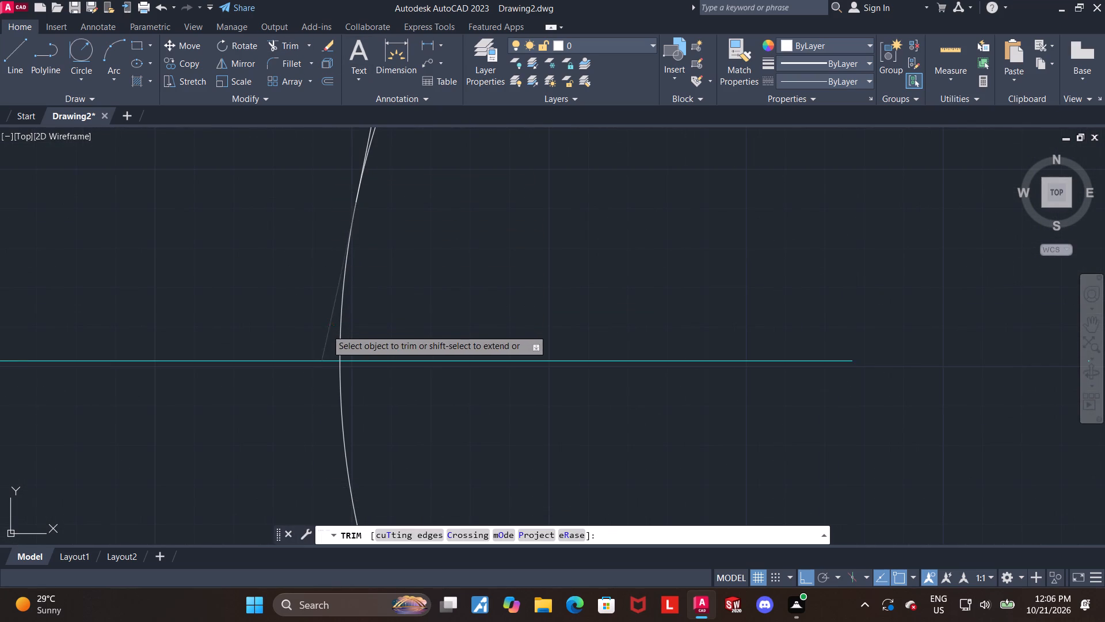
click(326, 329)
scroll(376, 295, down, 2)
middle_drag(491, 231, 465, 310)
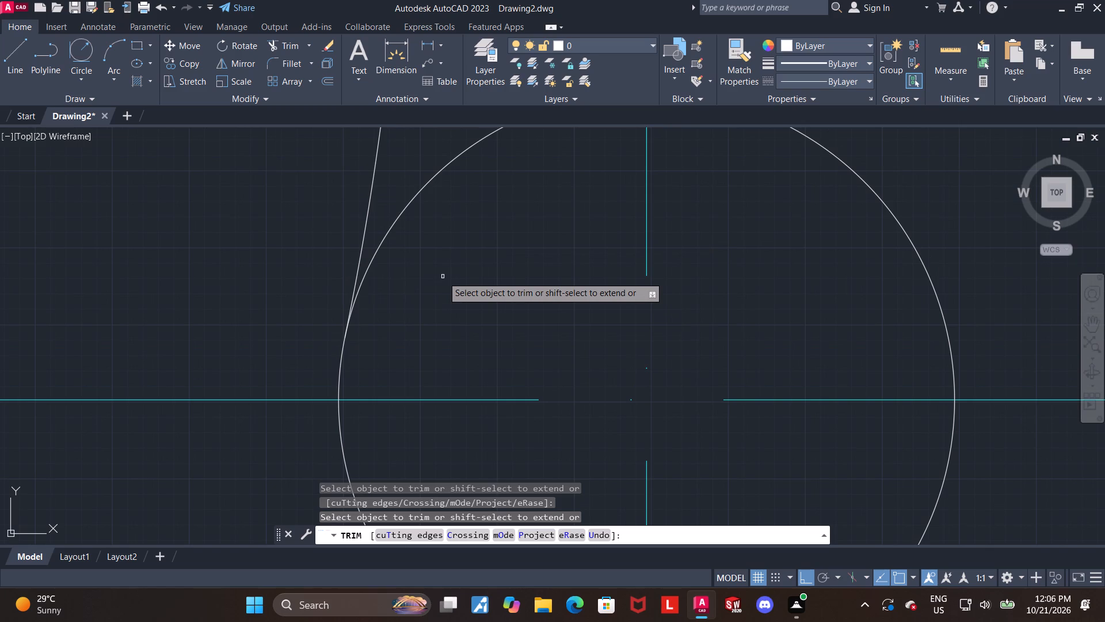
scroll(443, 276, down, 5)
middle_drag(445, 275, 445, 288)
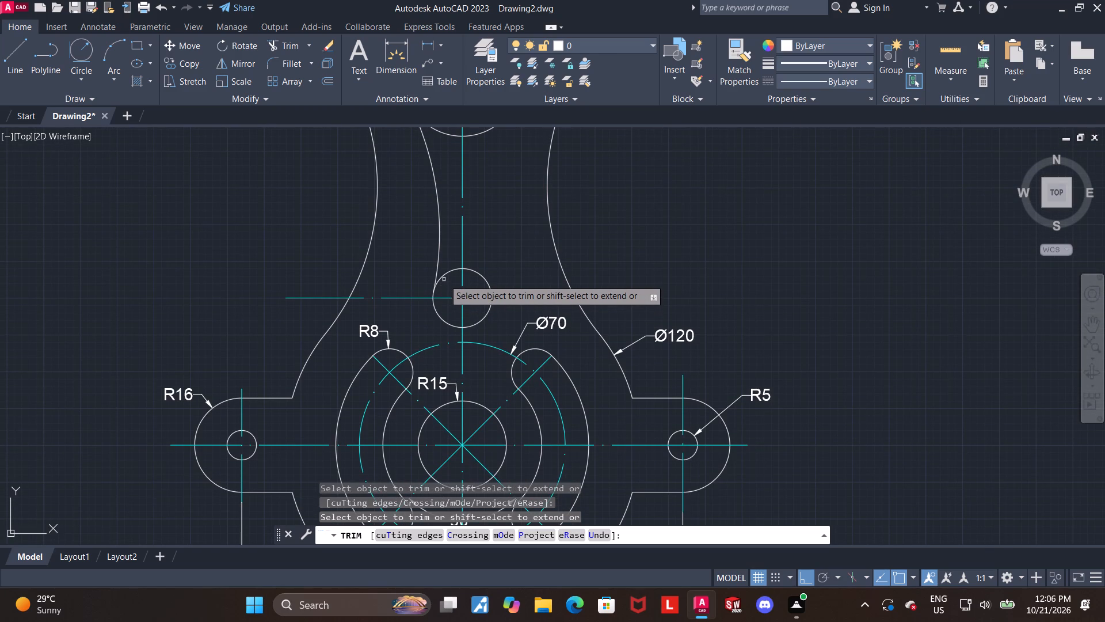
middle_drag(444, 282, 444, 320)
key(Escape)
Remove the radius 100 arc between the upper ring's inner circle and the radius 10 circle.
click(289, 48)
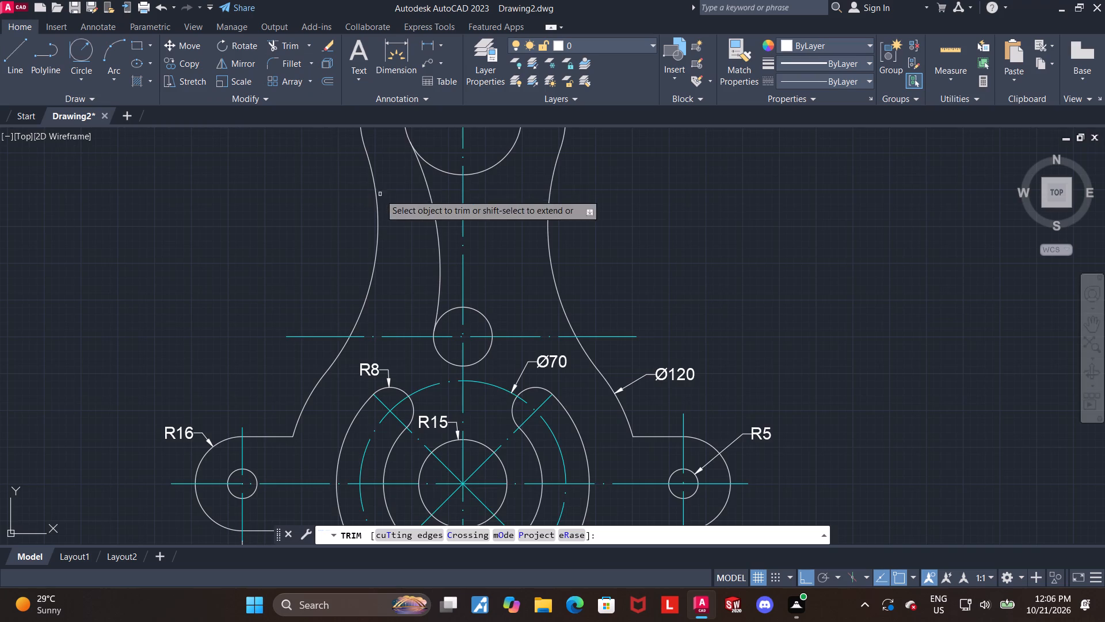
scroll(417, 219, down, 1)
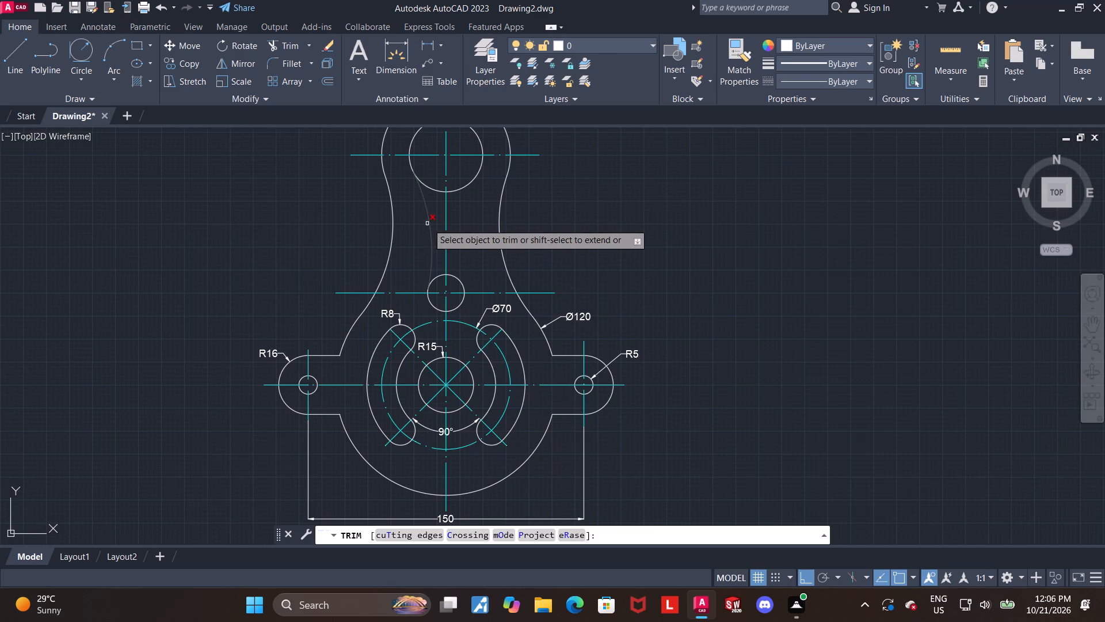
click(429, 223)
key(Escape)
key(Escape)
Draw a near-vertical line from the radius 10 circle's left quadrant up to the upper ring's horizontal centre line.
click(25, 50)
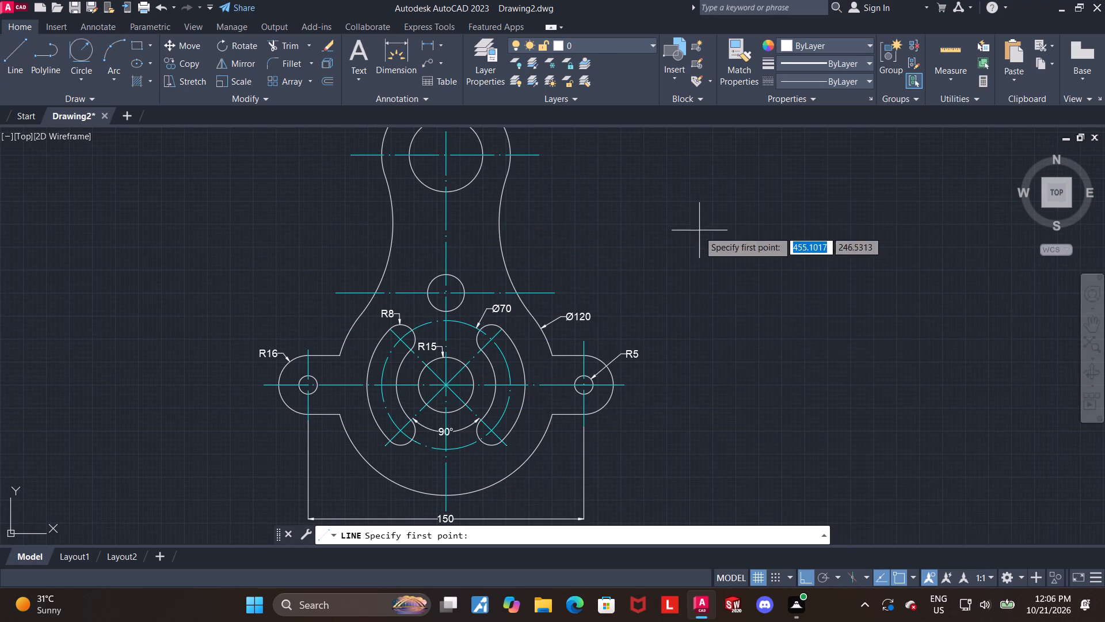
scroll(436, 297, up, 3)
click(393, 274)
scroll(393, 274, down, 4)
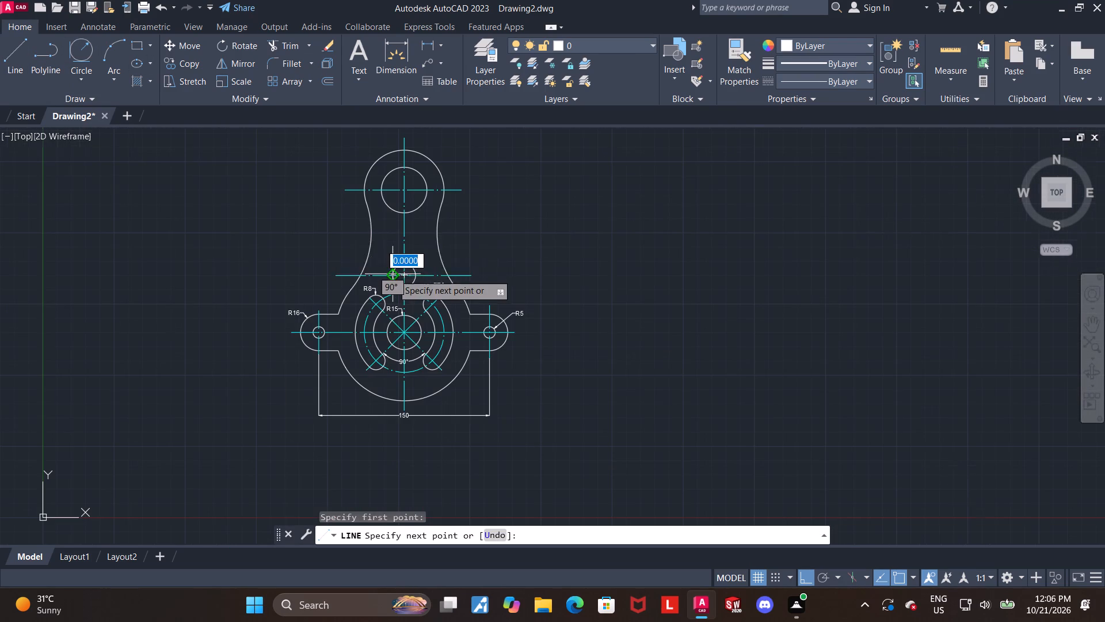
click(394, 196)
key(Escape)
key(Escape)
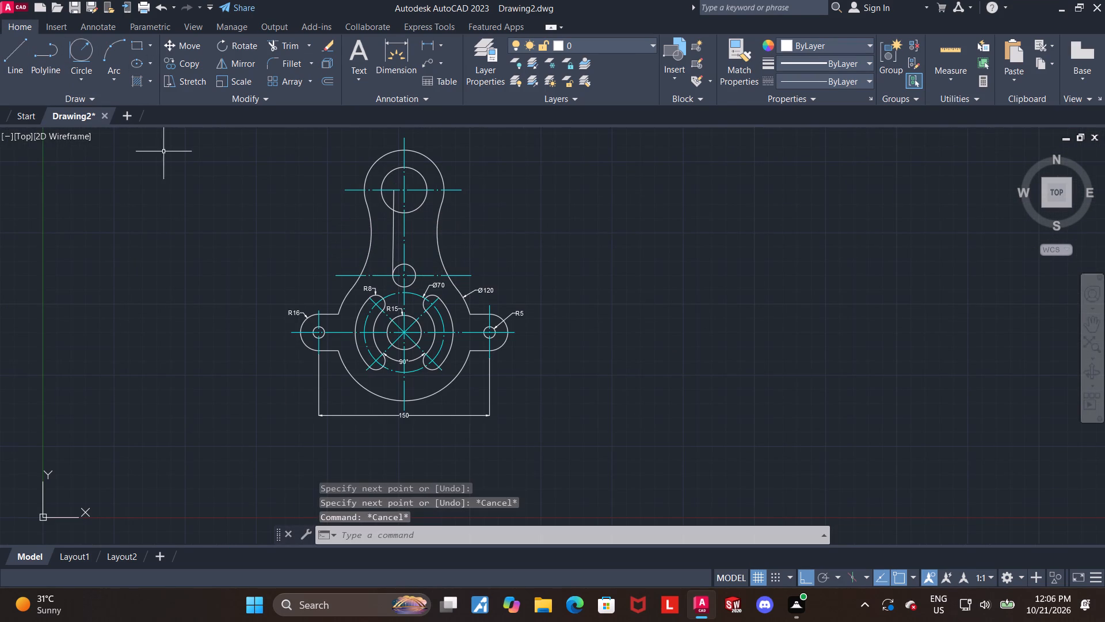
Draw a vertical line from the radius 10 circle's right quadrant up into the upper ring's inner circle.
click(12, 61)
scroll(450, 219, up, 2)
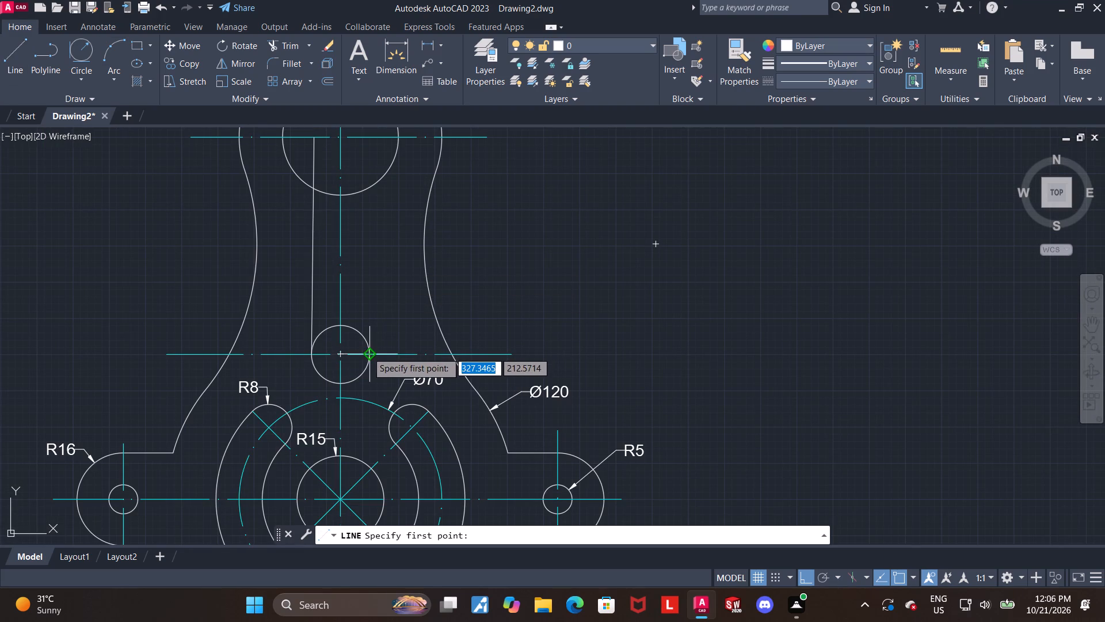
click(367, 352)
click(365, 160)
key(Escape)
key(Escape)
key(Escape)
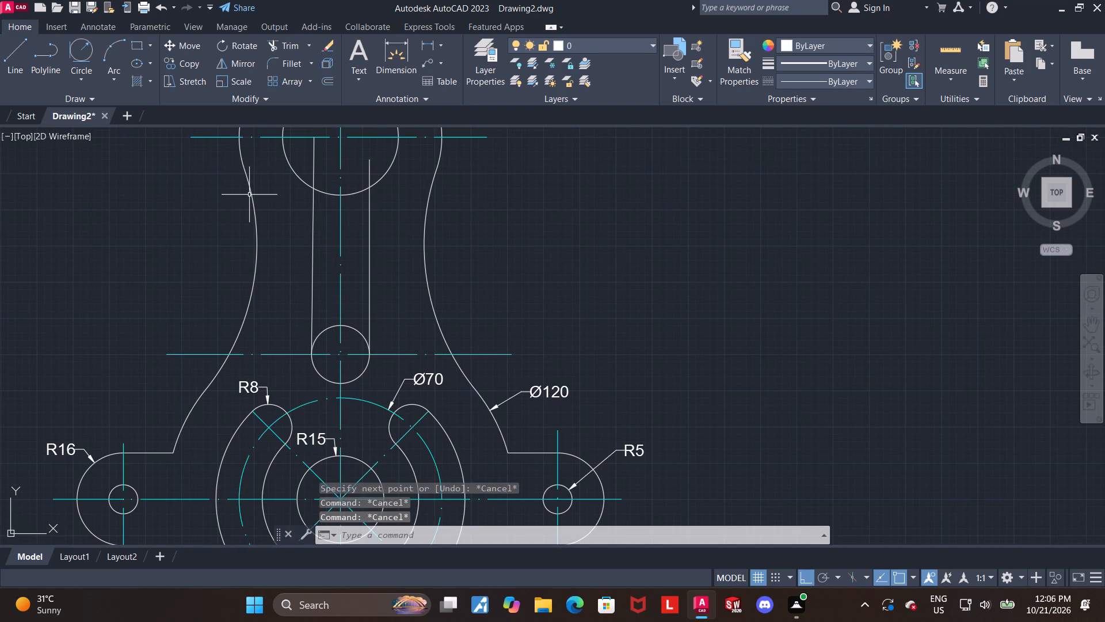
Fillet the left slot line to the left side of the upper ring's inner circle with radius 100.
key(f)
key(Return)
key(r)
key(Return)
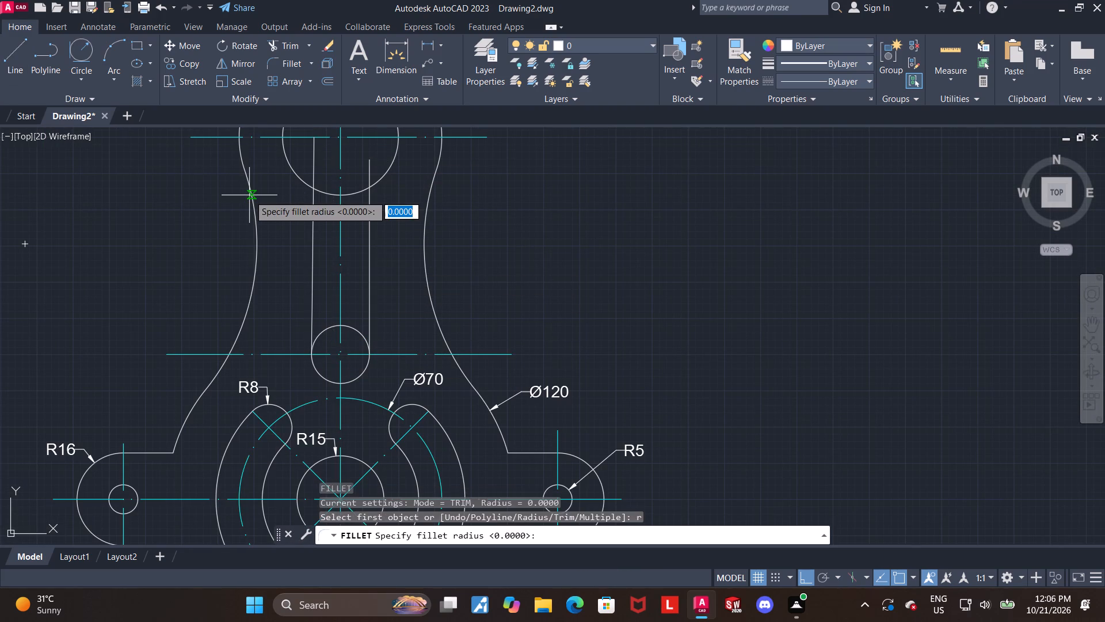
text(100)
key(Return)
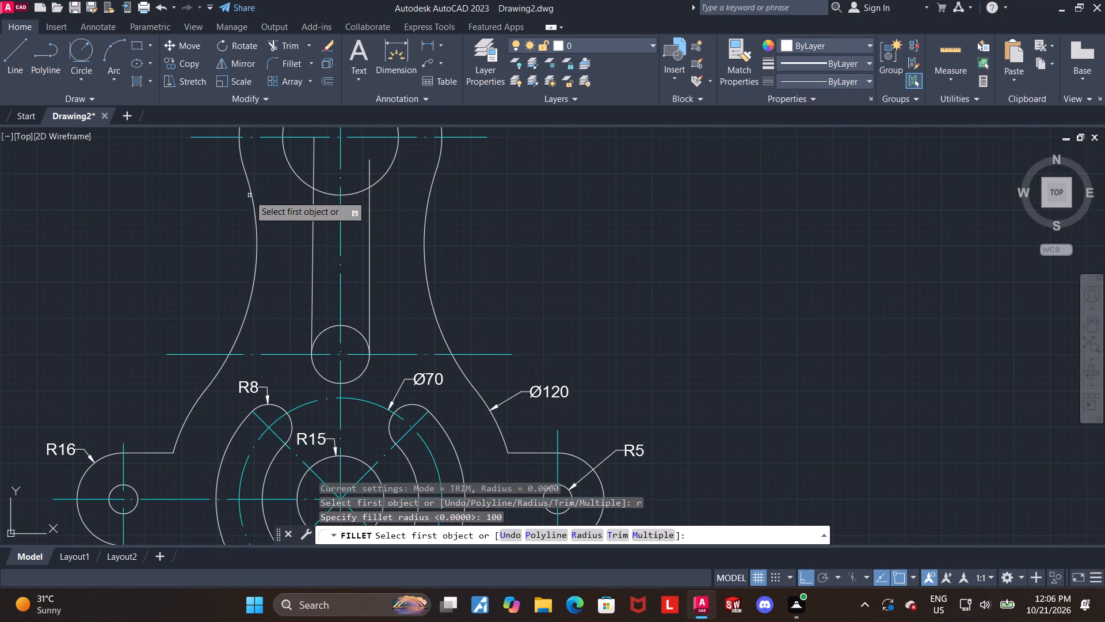
double_click(311, 206)
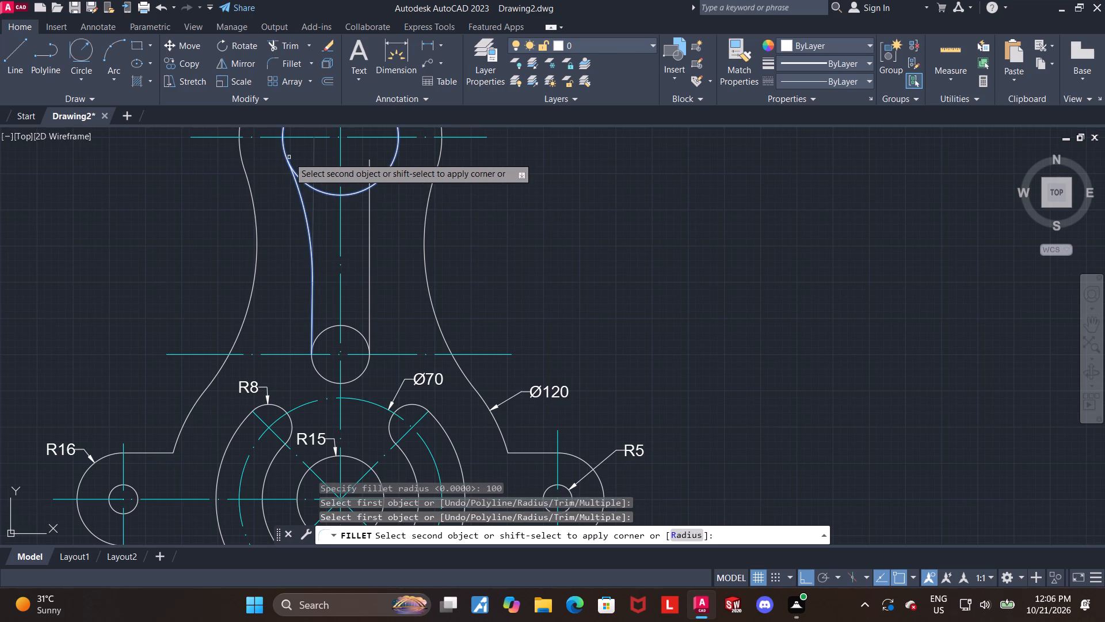
click(289, 157)
key(Escape)
key(Escape)
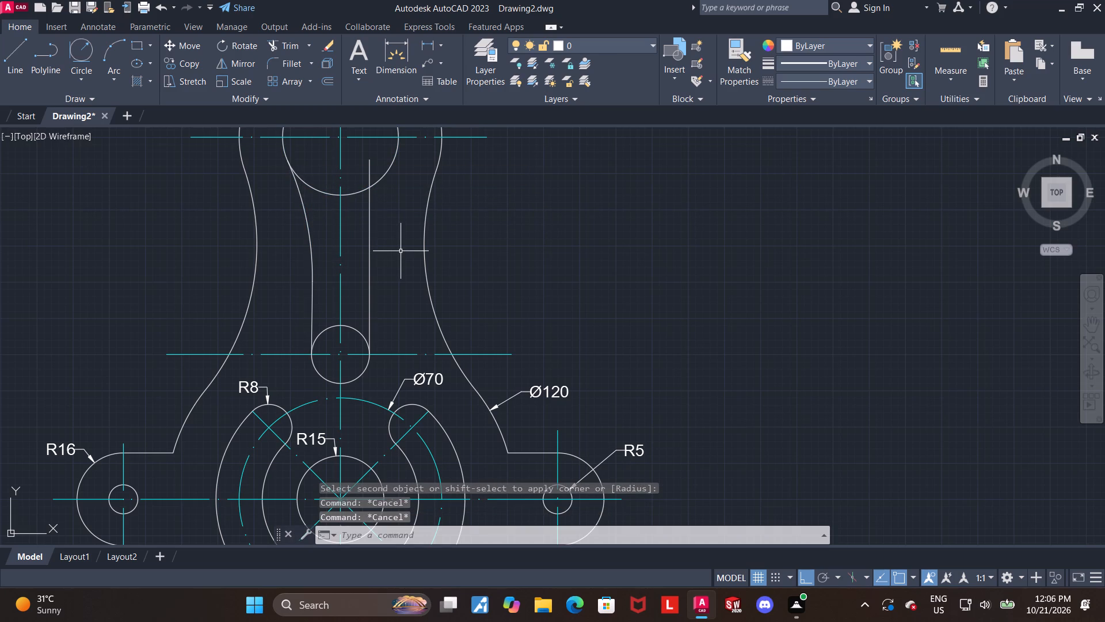
Fillet the right slot line to the right side of the upper ring's inner circle with radius 100.
key(f)
key(Return)
key(r)
key(Return)
text(100)
key(Return)
click(370, 239)
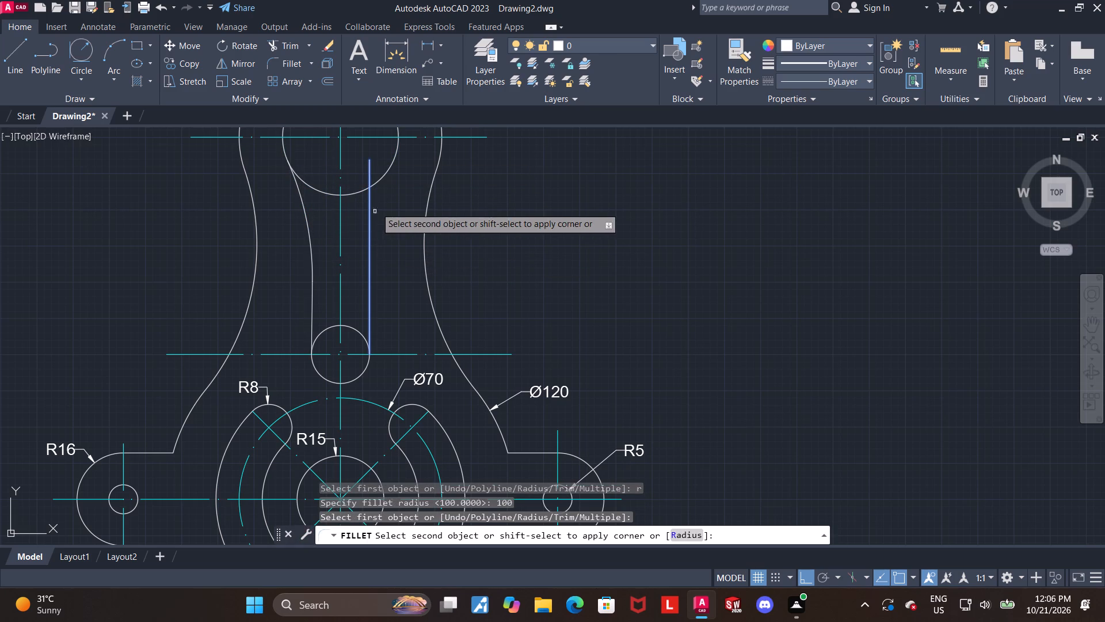
click(390, 166)
key(Escape)
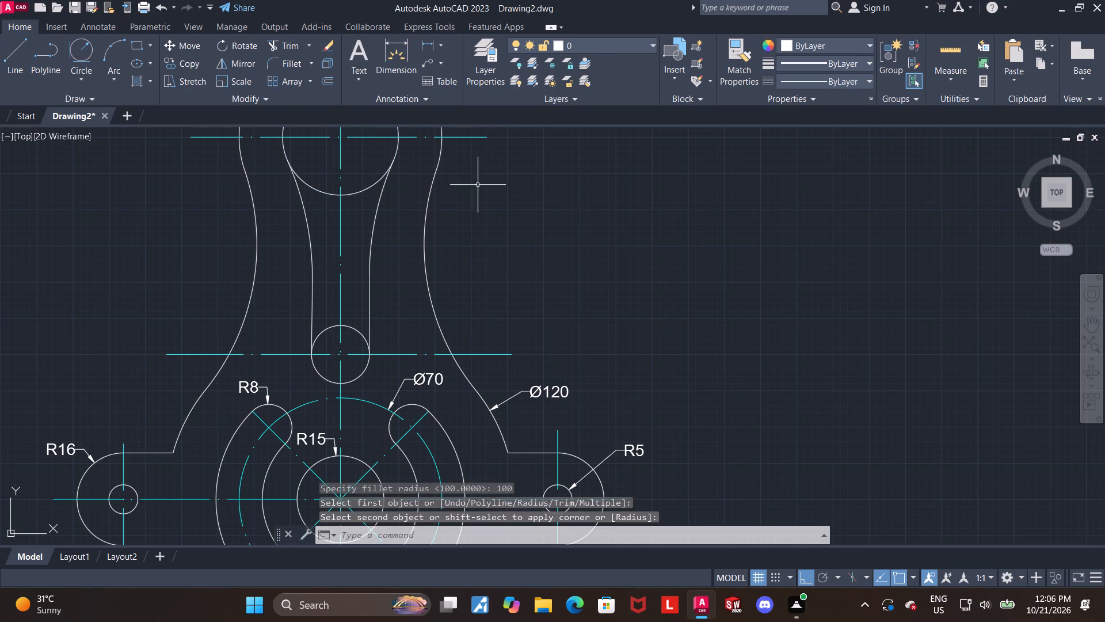
key(Escape)
key(Escape)
Trim away the inner circle's lower arc between the two radius 100 fillets to open the slot.
click(278, 46)
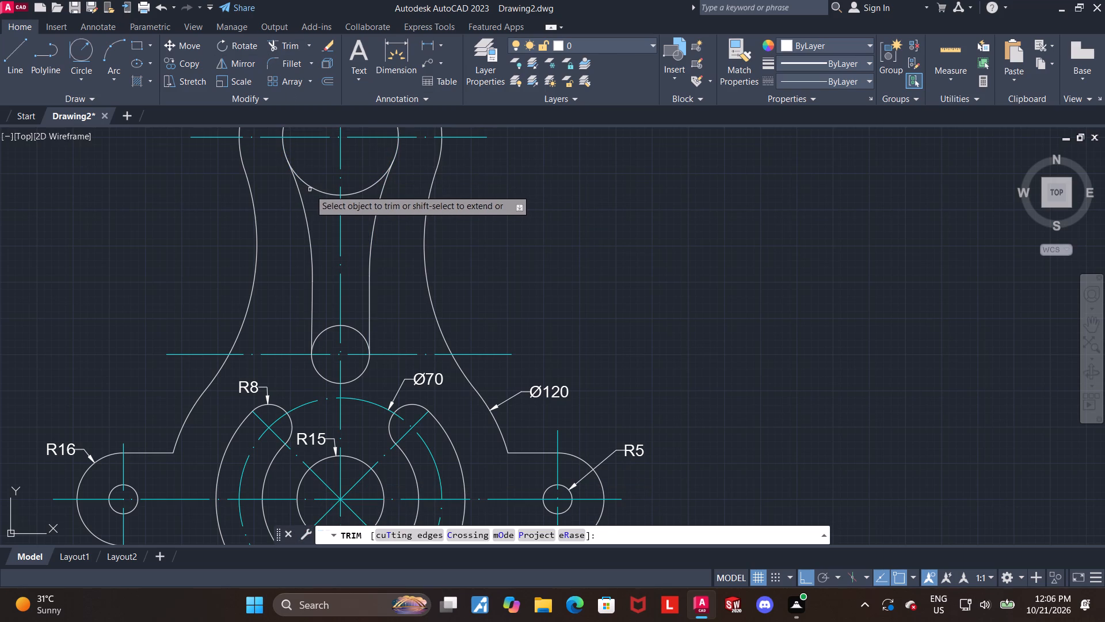
click(314, 187)
click(355, 192)
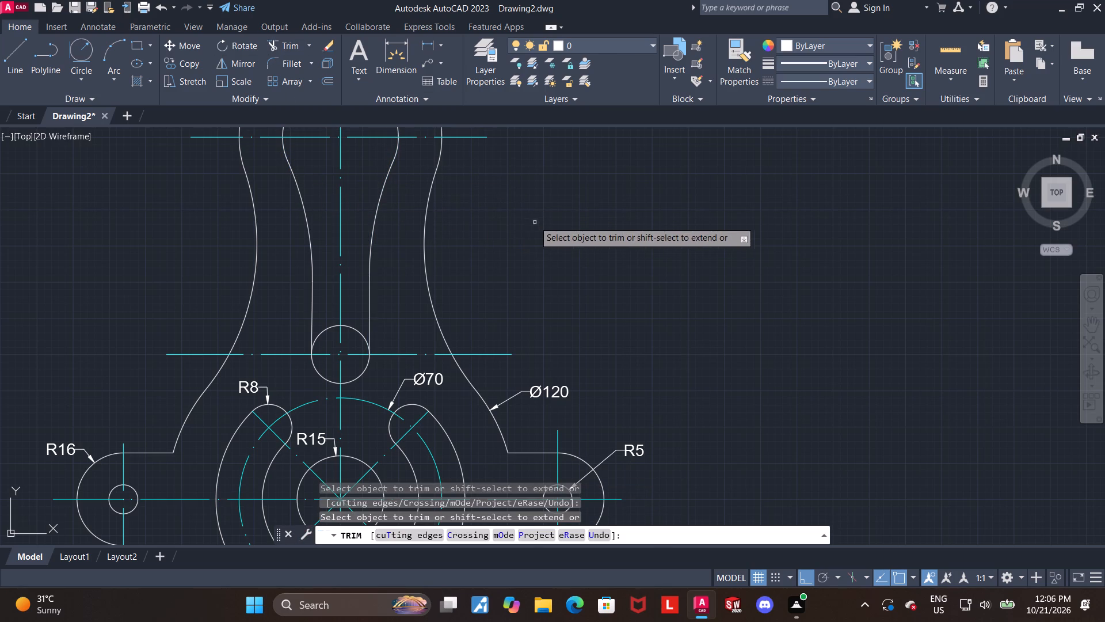
middle_drag(533, 230, 561, 329)
key(Escape)
Trim away the upper half of the radius 10 circle between the two slot lines.
middle_drag(560, 310, 561, 284)
scroll(565, 282, down, 2)
middle_drag(588, 304, 597, 252)
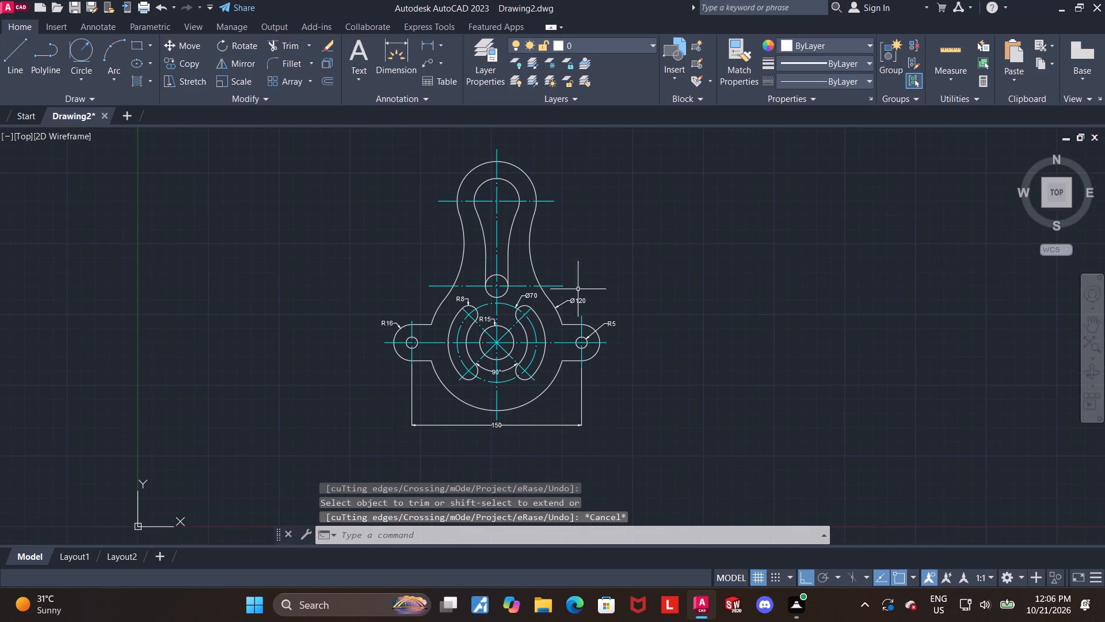
scroll(527, 290, up, 3)
key(Escape)
click(294, 45)
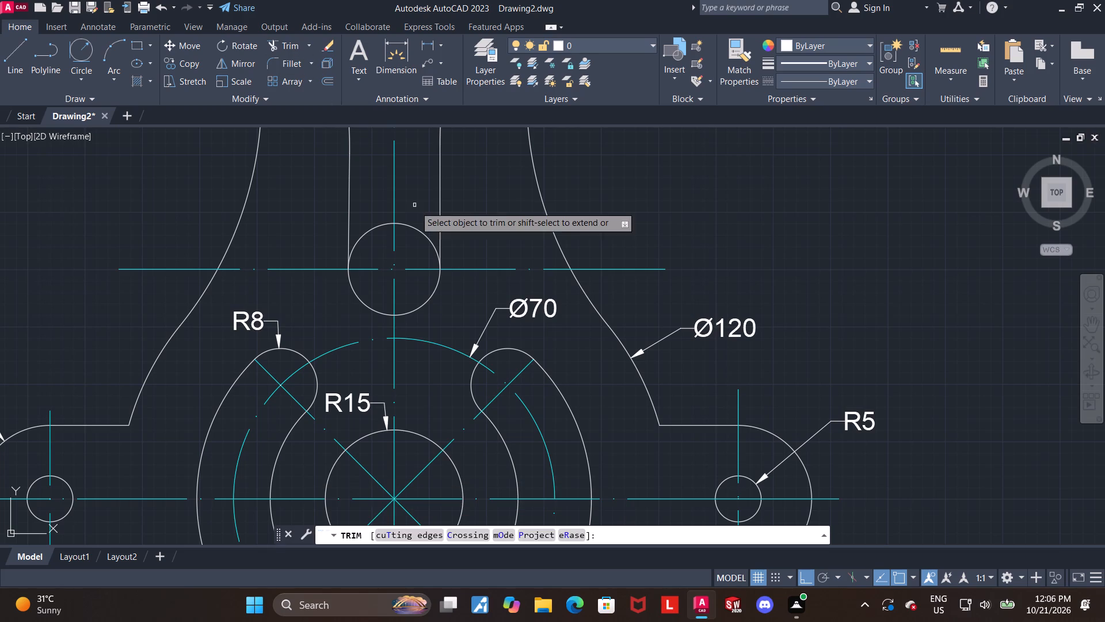
click(378, 225)
click(410, 226)
key(Escape)
key(Escape)
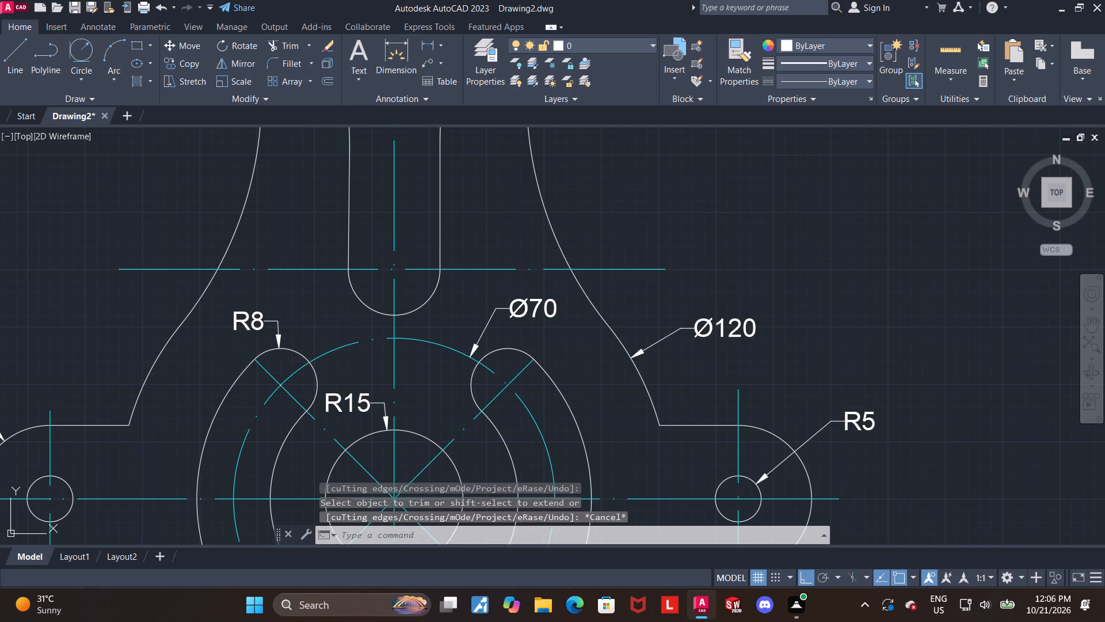
key(Escape)
key(Escape)
Add a radius dimension to the slot's rounded lower end, placing its text outside the slot on the left.
click(398, 45)
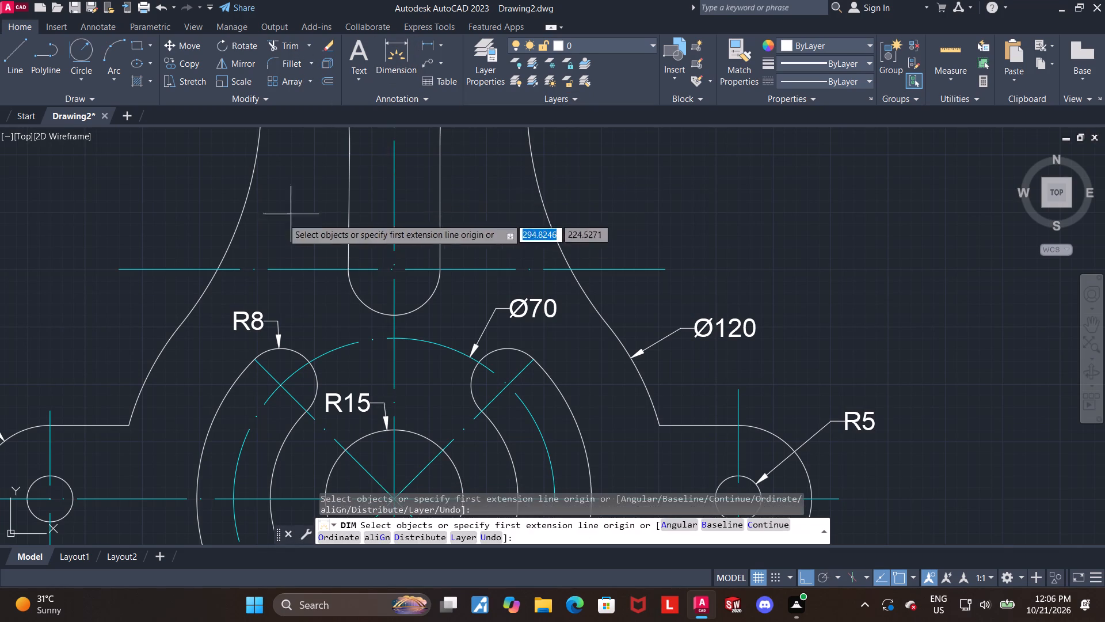
scroll(264, 256, up, 1)
click(425, 333)
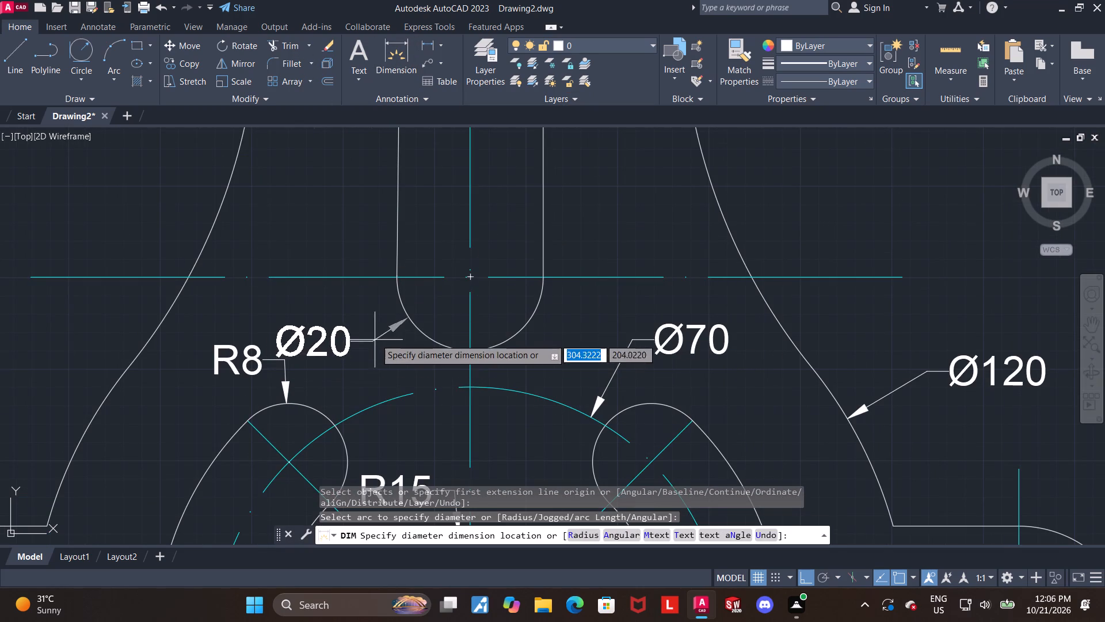
key(r)
key(Return)
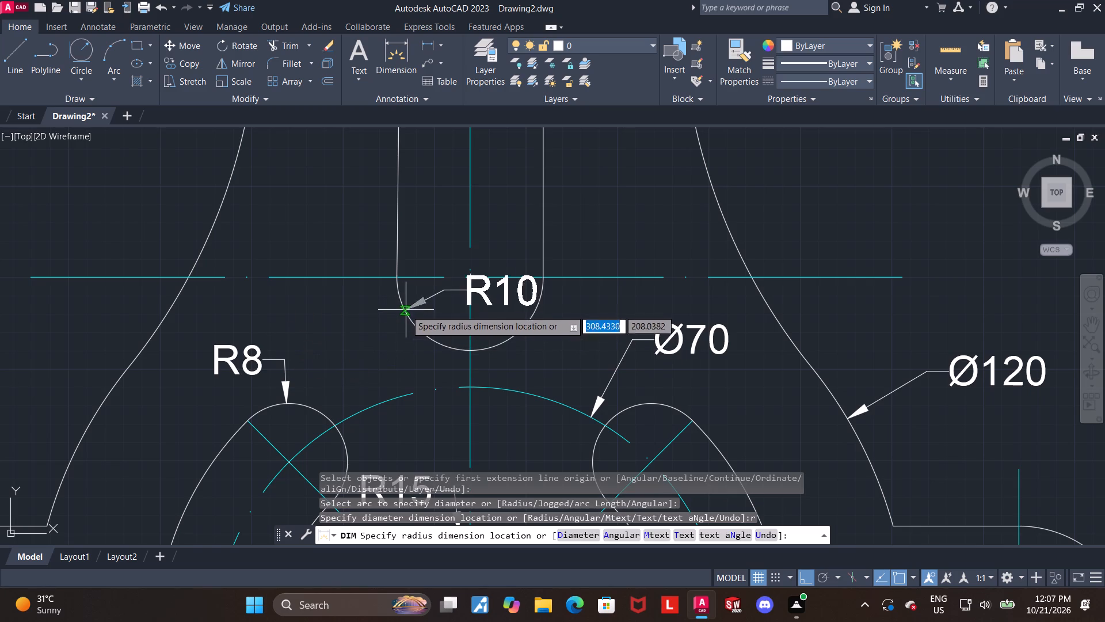
click(383, 311)
key(Escape)
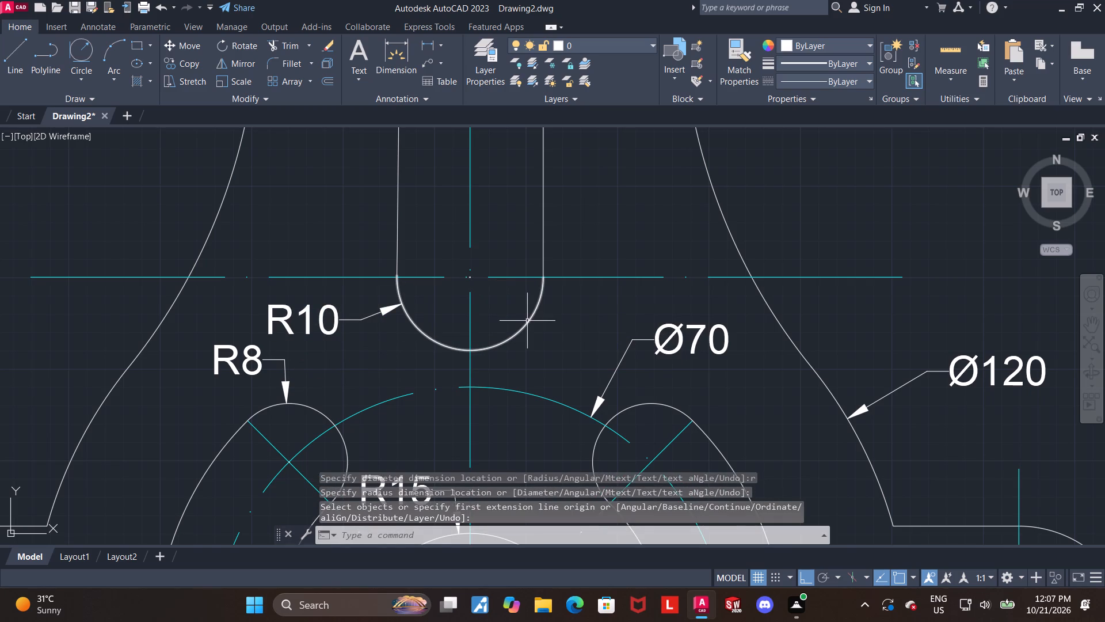
Add a radius dimension to the concave arc on the plate's right side below the upper ring, with text outside the outline.
scroll(567, 350, down, 2)
middle_drag(699, 278, 673, 318)
scroll(677, 295, down, 1)
middle_drag(670, 287, 531, 324)
scroll(531, 289, up, 1)
click(399, 52)
scroll(565, 365, up, 1)
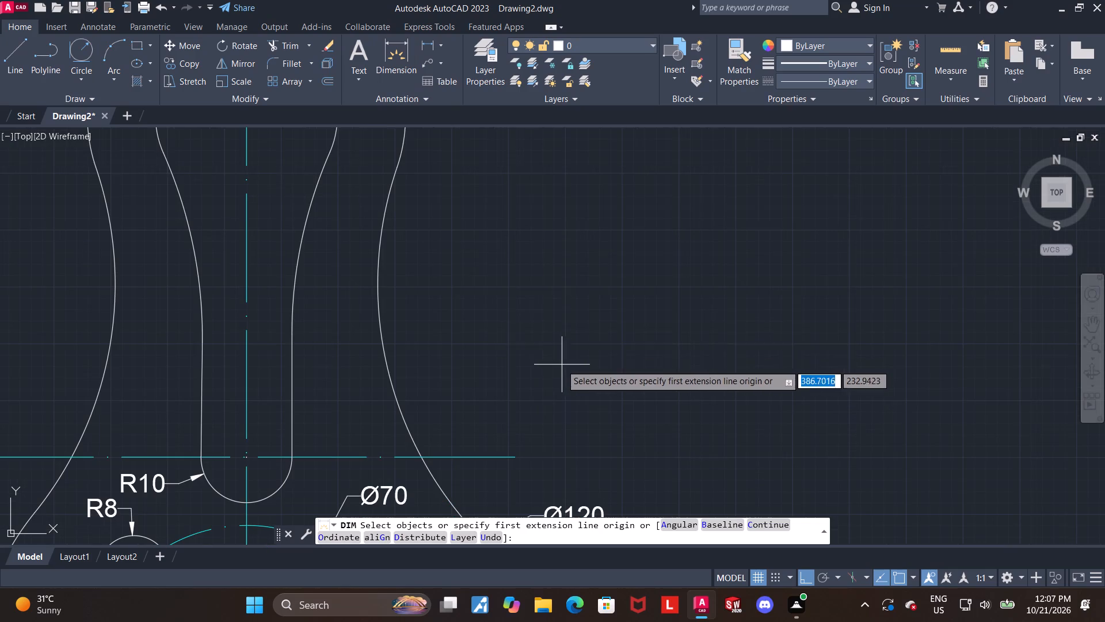
click(384, 232)
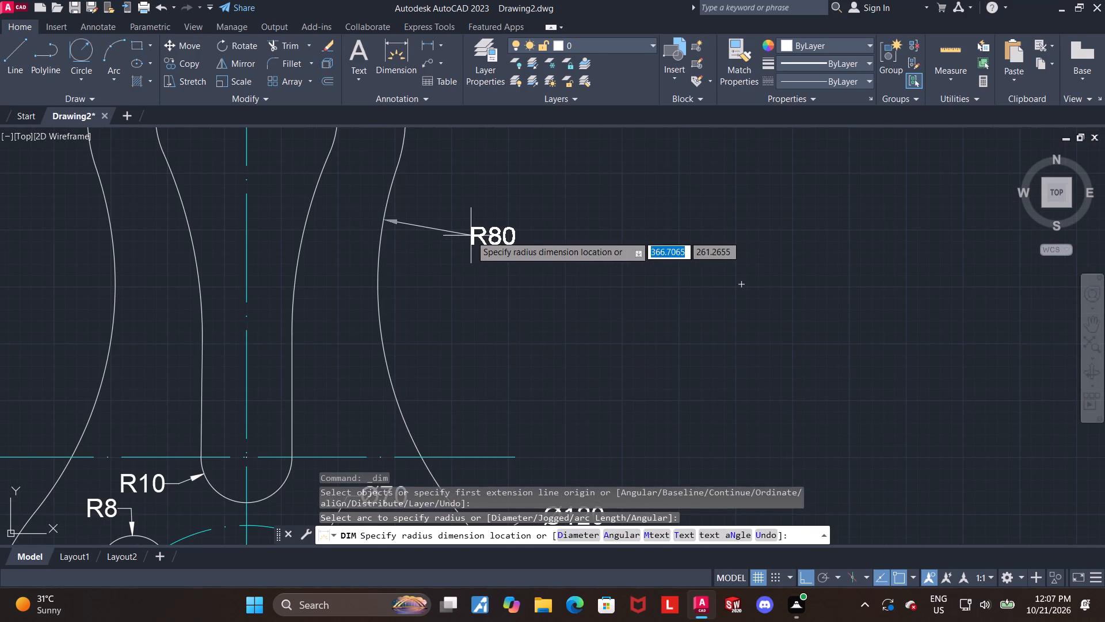
click(501, 236)
key(Escape)
Dimension the vertical distance between the upper ring's and the slot end's horizontal centre lines, right of the plate.
scroll(509, 290, down, 3)
scroll(519, 309, up, 2)
scroll(558, 297, down, 1)
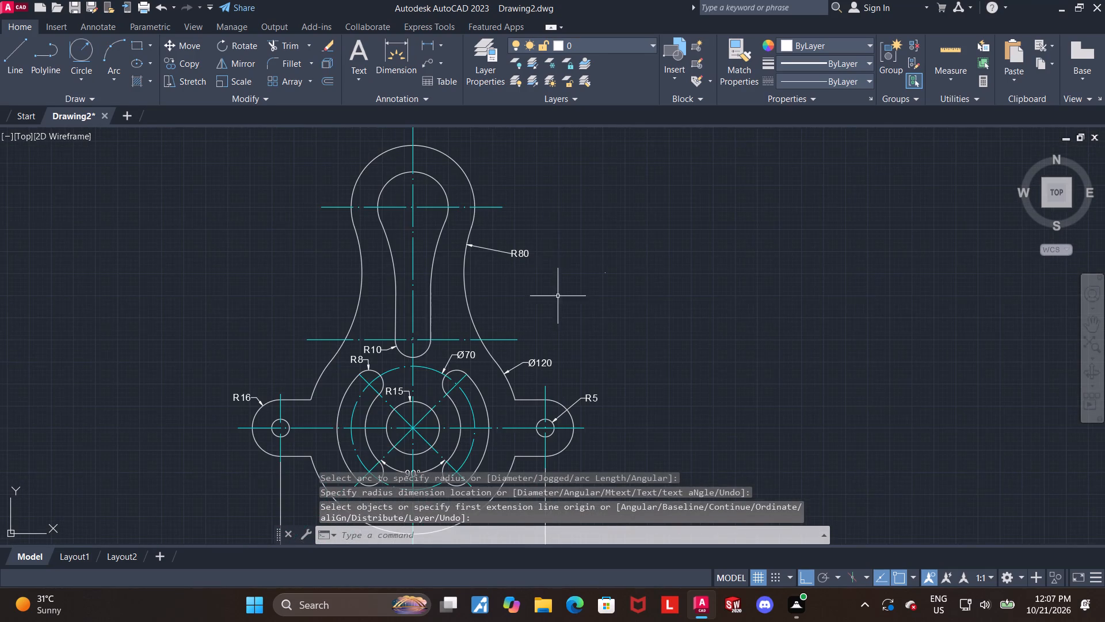
click(393, 51)
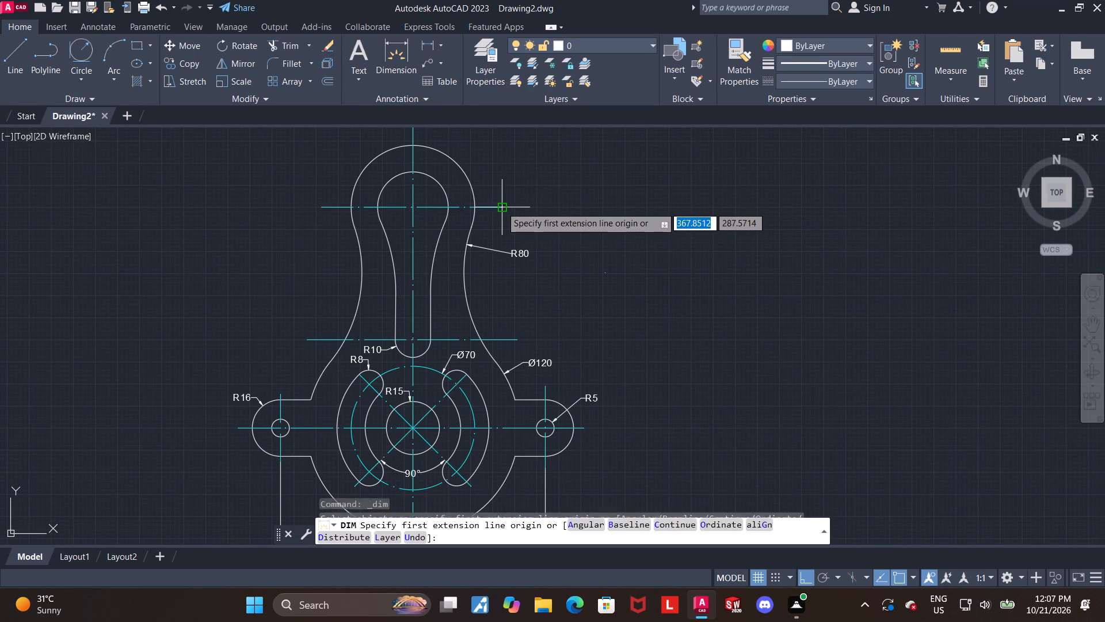
click(500, 207)
click(516, 337)
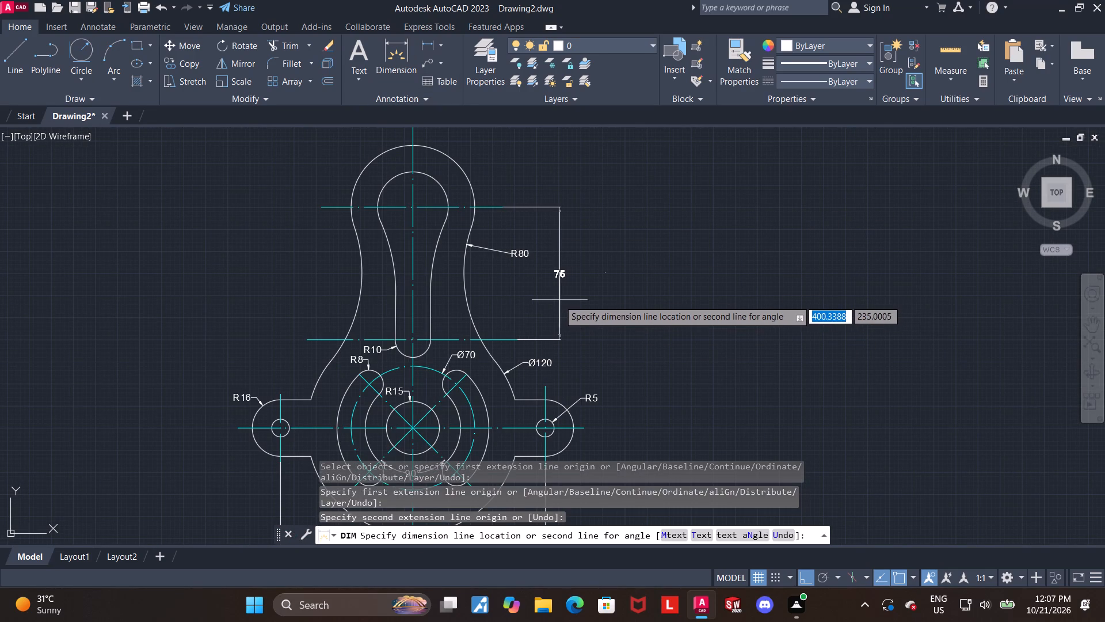
click(547, 295)
key(Escape)
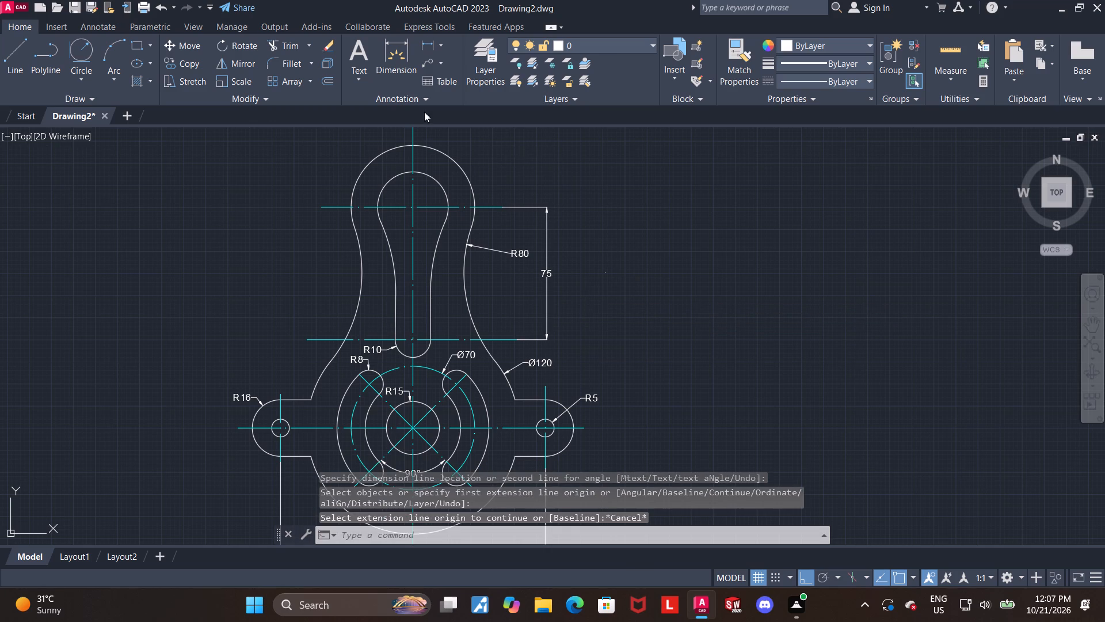
Dimension the vertical distance between the upper ring's and the lugs' horizontal centre lines, outside the existing vertical dimension at the plate's right.
click(399, 62)
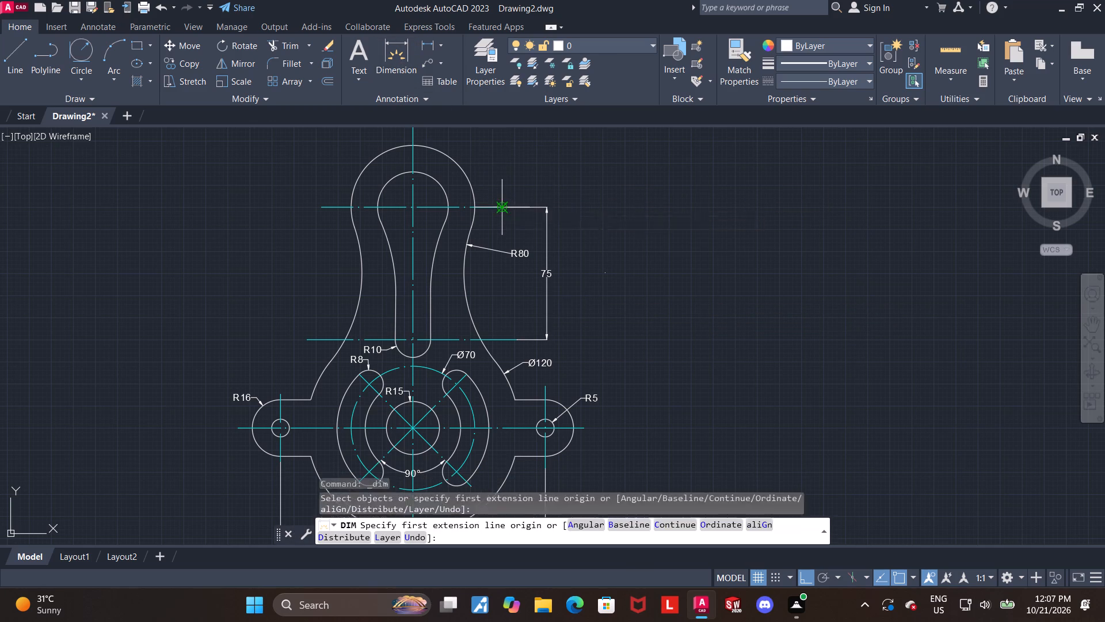
click(501, 206)
scroll(573, 234, down, 2)
scroll(567, 316, up, 3)
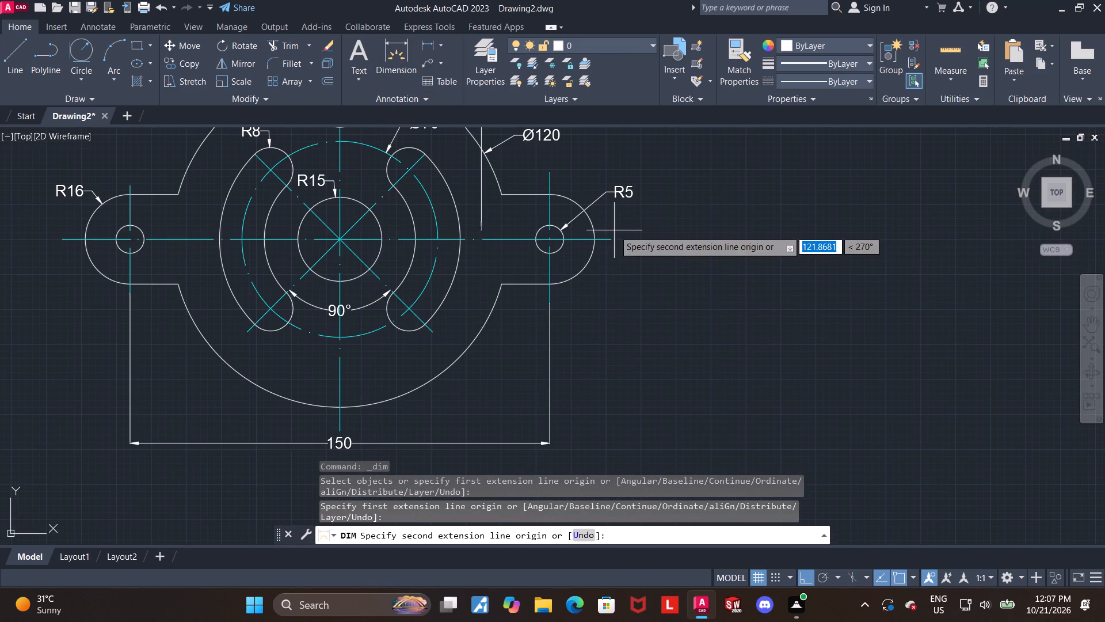
click(609, 238)
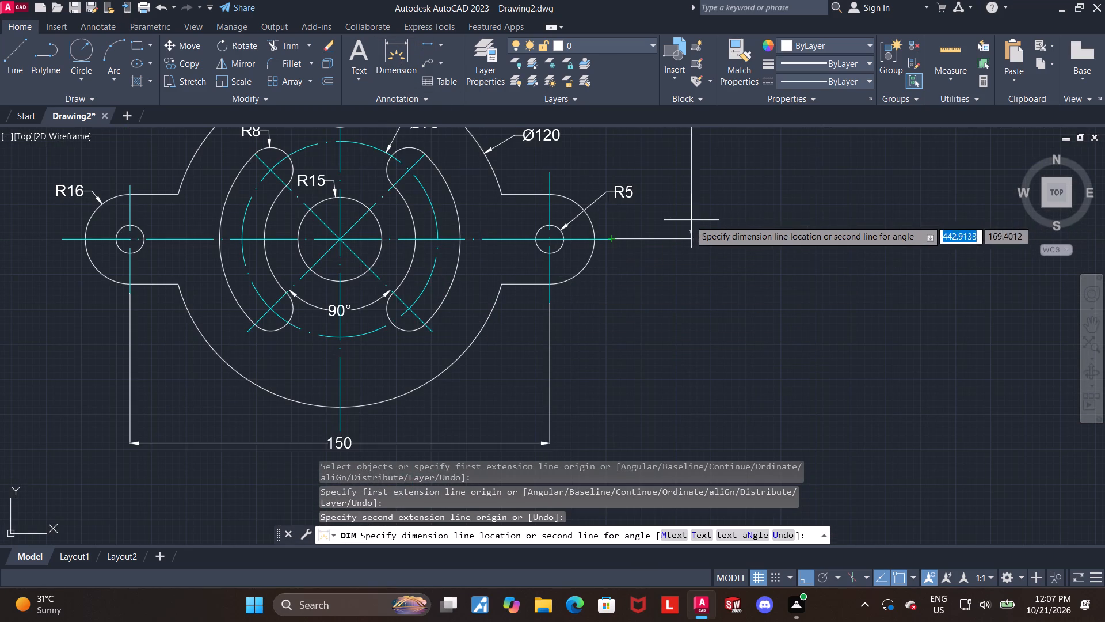
scroll(682, 219, up, 5)
scroll(671, 223, down, 9)
scroll(661, 207, up, 3)
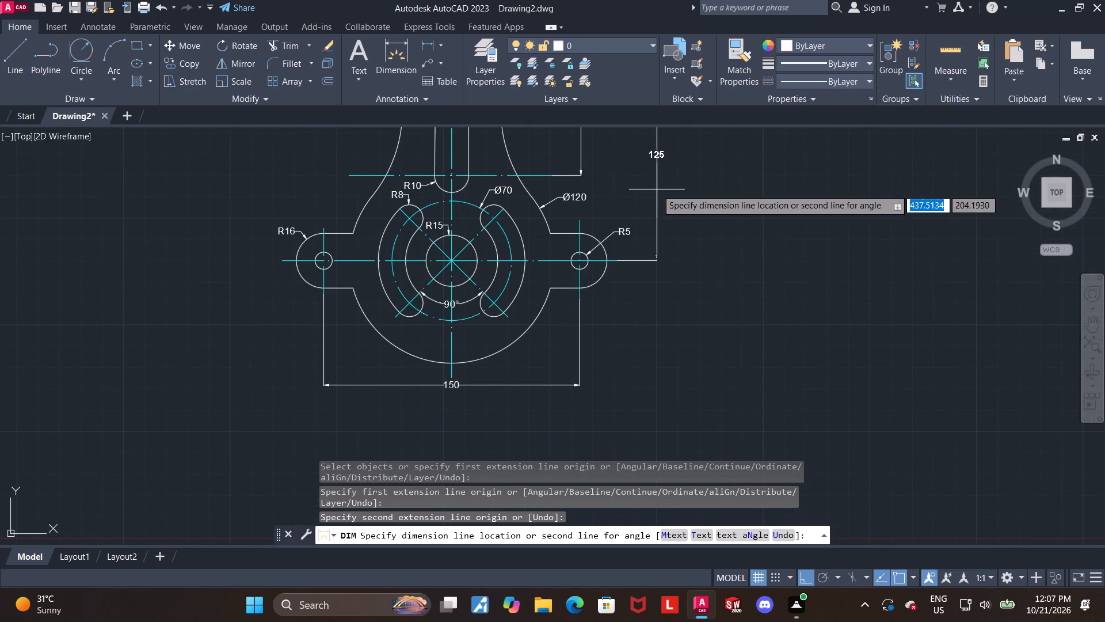
click(657, 188)
key(Escape)
Add a radius dimension to the inner slot's left concave fillet, placing its text outside the outline on the left.
middle_drag(689, 226, 689, 289)
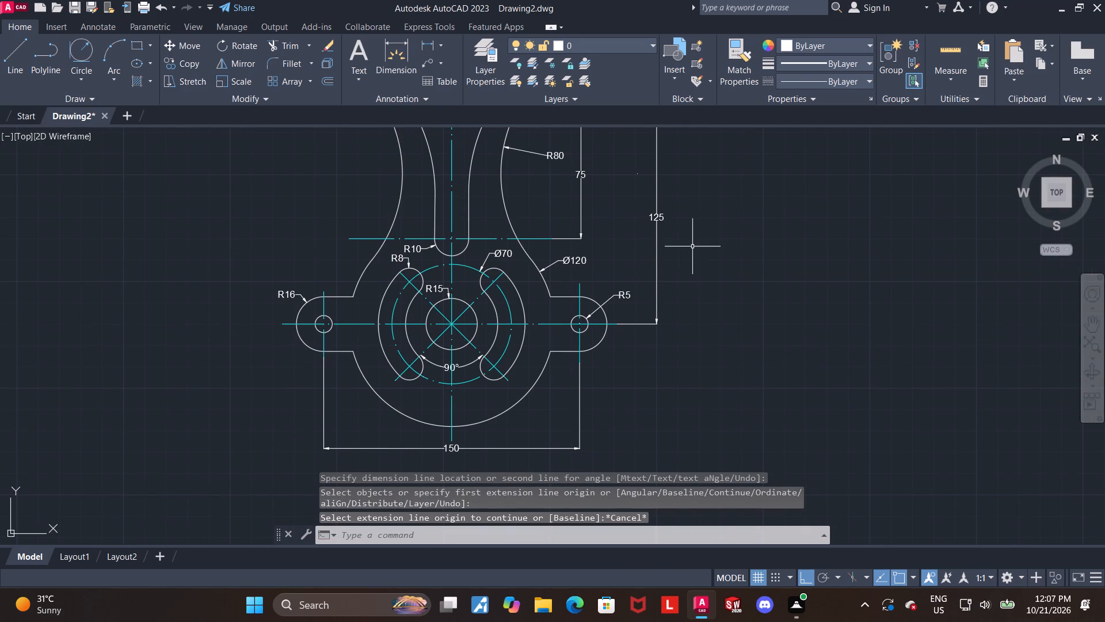
middle_drag(692, 248, 701, 316)
scroll(677, 276, up, 1)
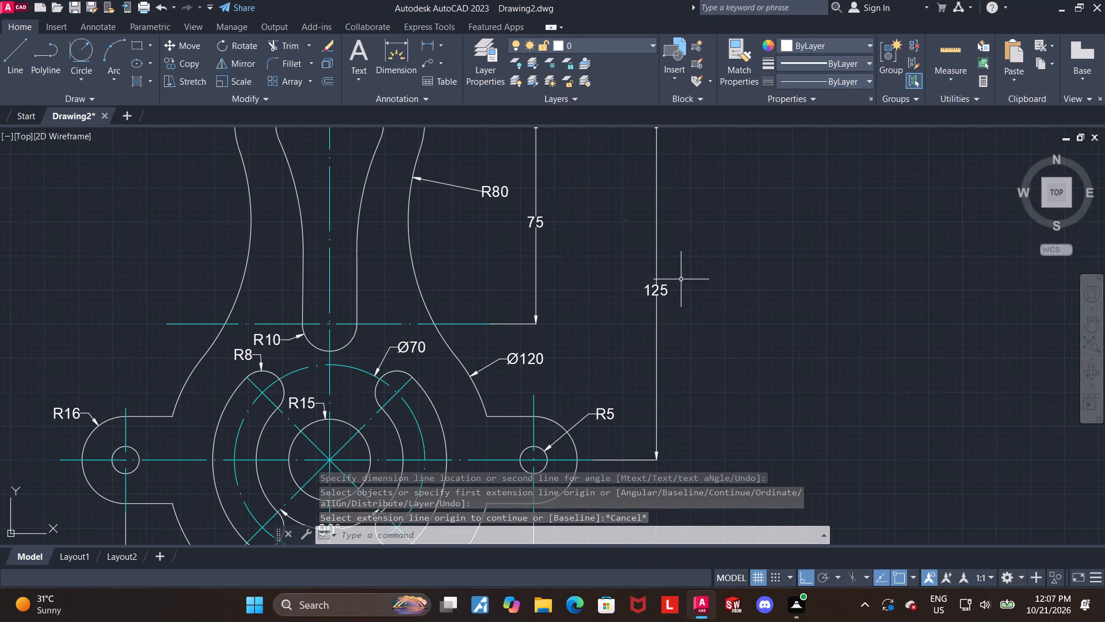
scroll(681, 279, down, 1)
middle_drag(730, 274, 743, 302)
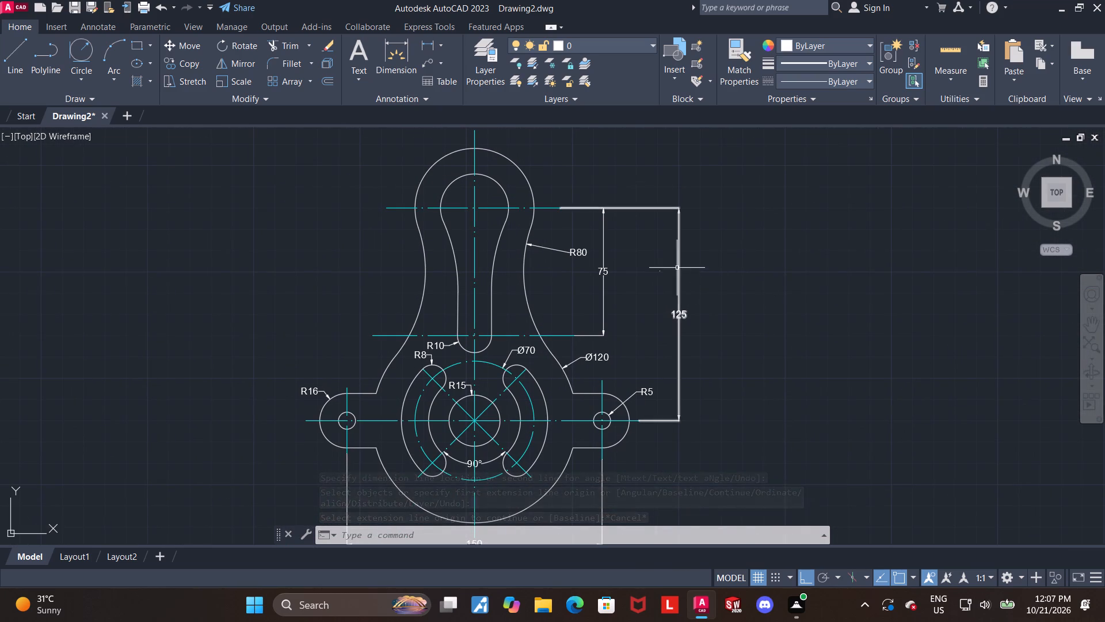
middle_drag(688, 273, 757, 310)
scroll(532, 305, up, 2)
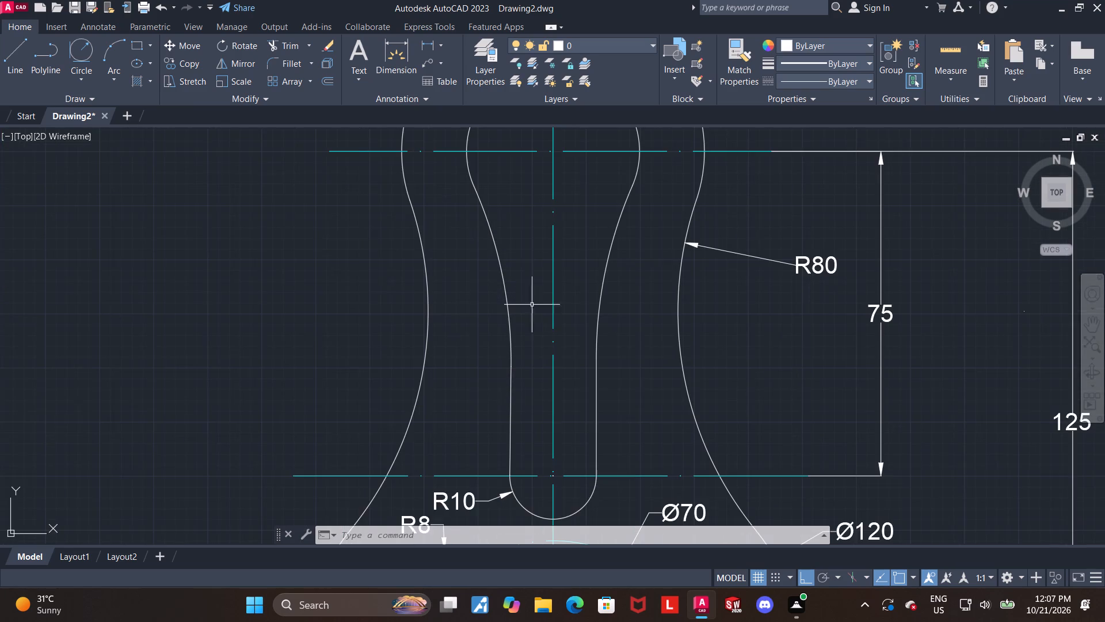
key(Escape)
click(395, 45)
click(475, 198)
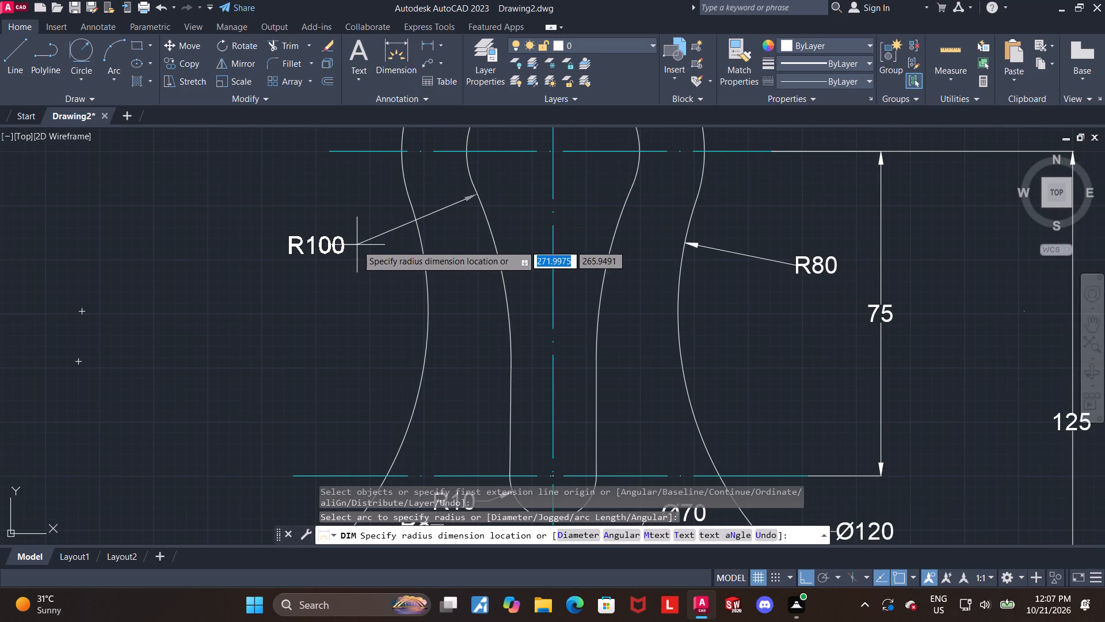
click(383, 261)
key(Escape)
Add a radius dimension to the upper ring's outer arc, with its text outside the outline at the upper left.
middle_drag(493, 283, 481, 350)
scroll(467, 321, down, 2)
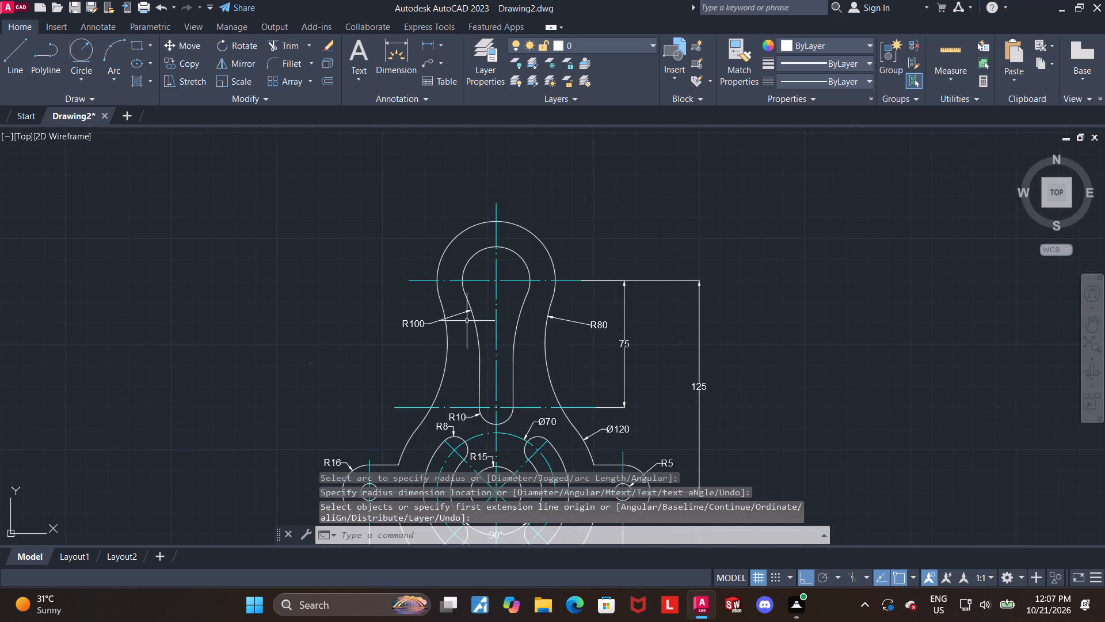
click(398, 53)
scroll(448, 185, up, 1)
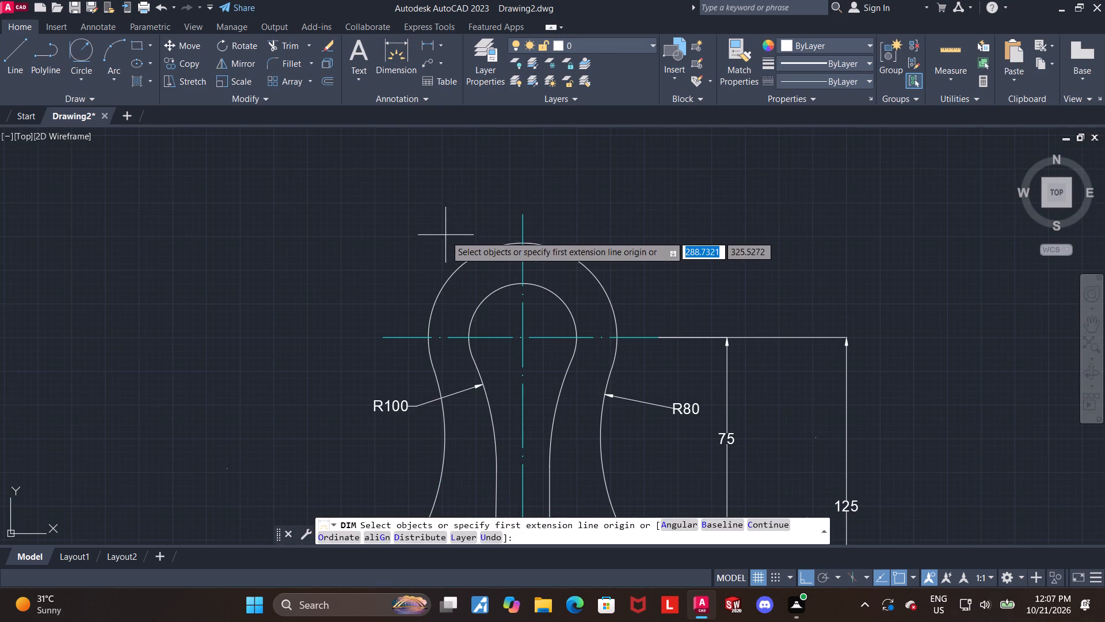
click(458, 263)
click(440, 234)
key(Escape)
Add a radius dimension to the inner slot's rounded upper end, with its text outside the outline at the upper right.
click(399, 51)
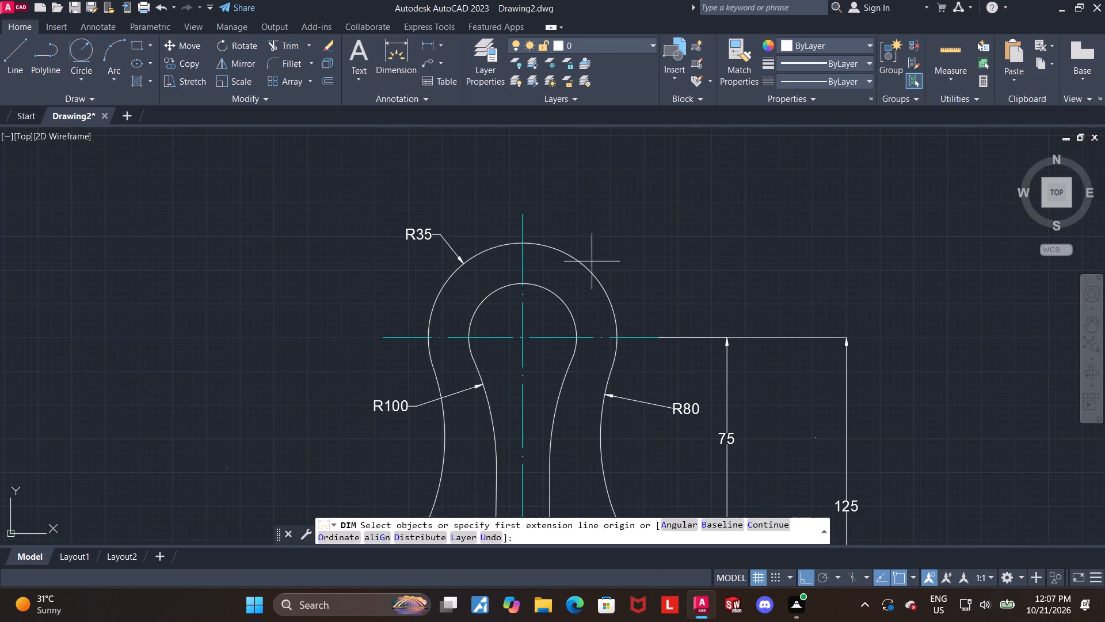
scroll(621, 295, up, 1)
click(515, 294)
click(588, 233)
key(Escape)
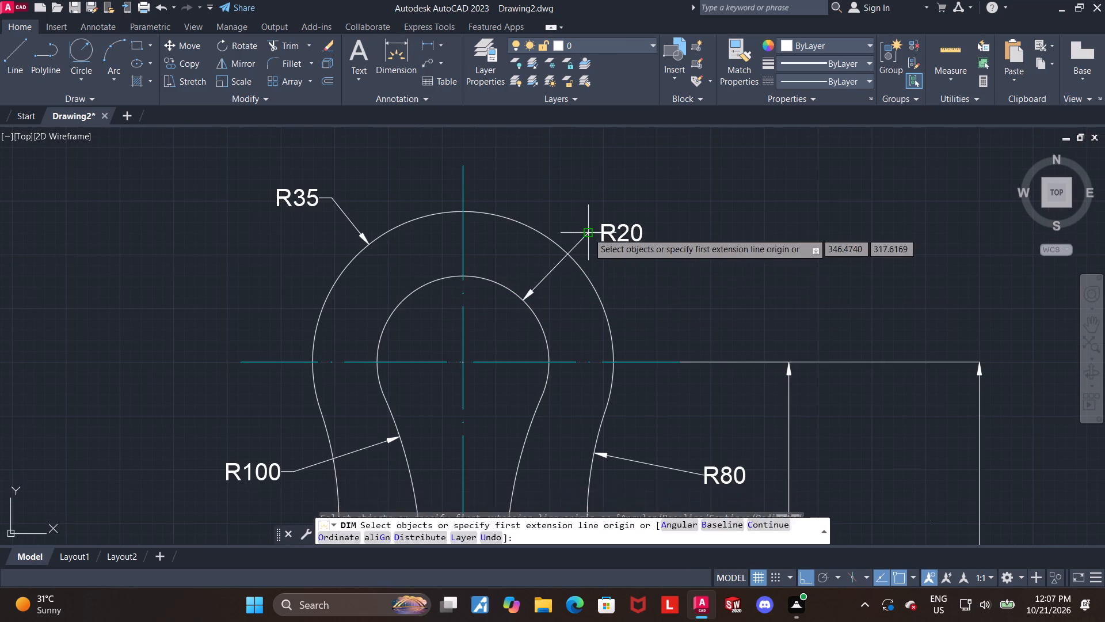
Modify the Standard dimension style to use red for both the dimension lines and the extension lines.
scroll(694, 264, down, 2)
middle_drag(712, 270, 648, 252)
middle_drag(788, 308, 757, 255)
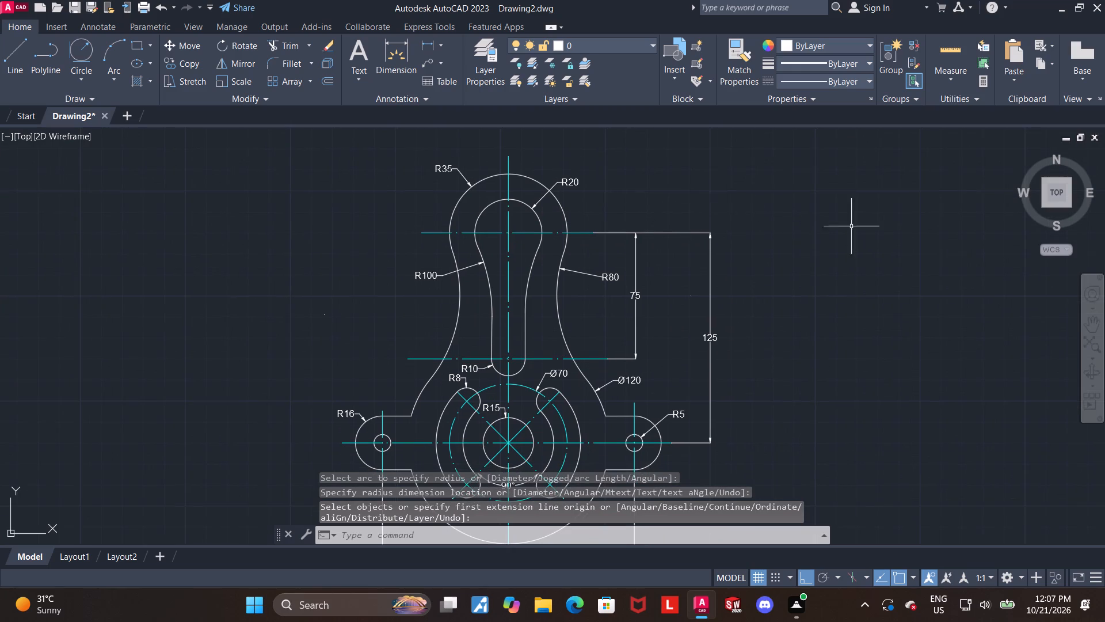
middle_drag(866, 227, 853, 165)
scroll(852, 189, down, 1)
middle_drag(835, 223, 720, 247)
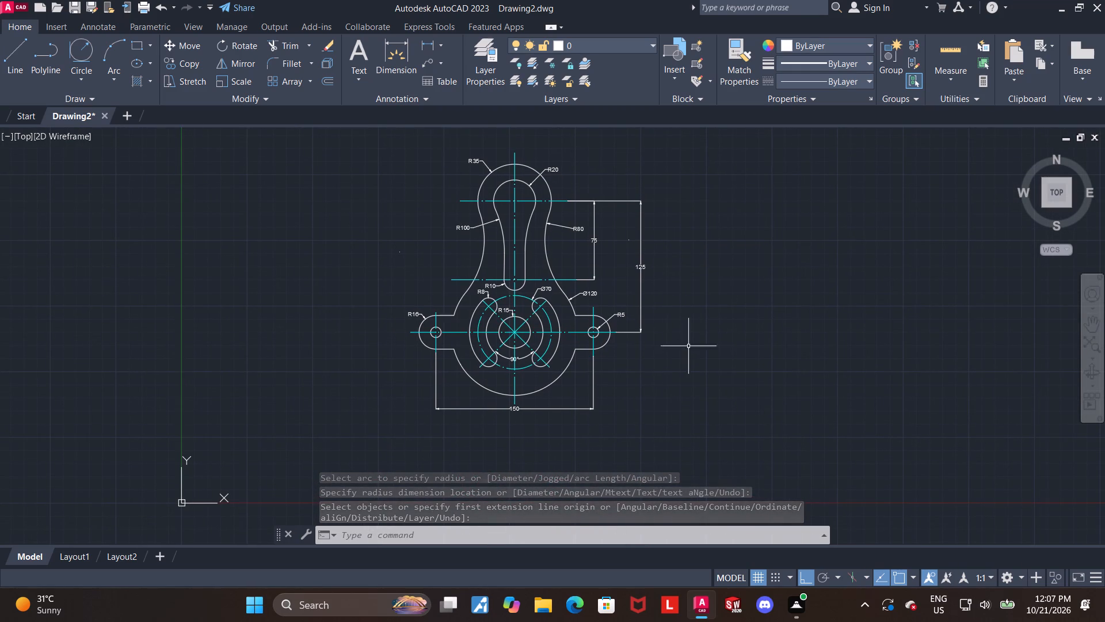
key(Escape)
middle_drag(695, 313, 684, 317)
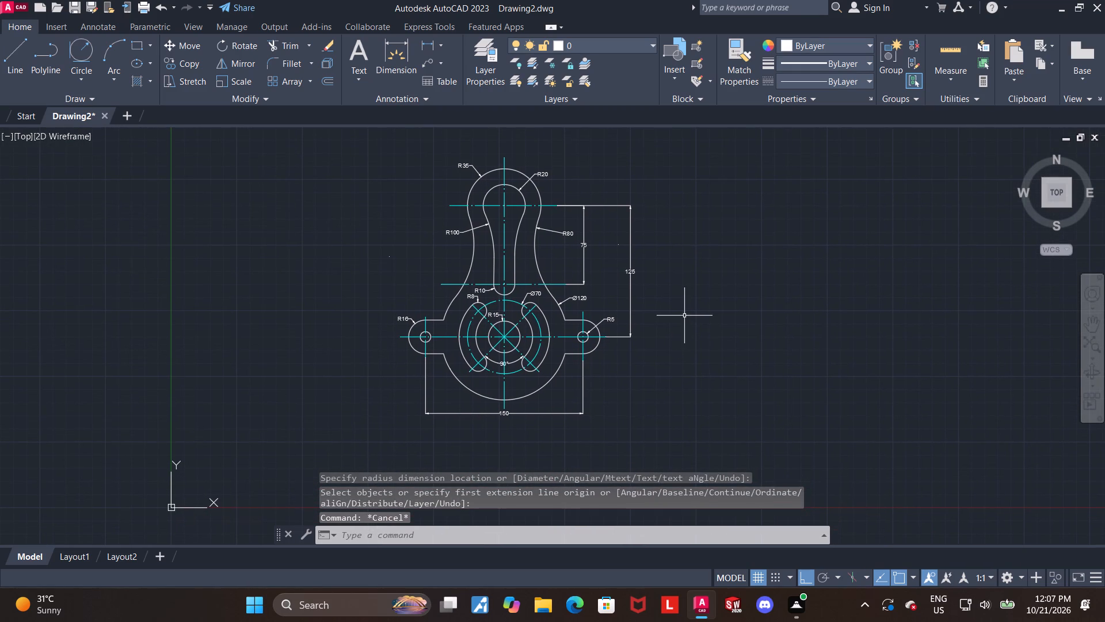
key(d)
key(Return)
click(687, 266)
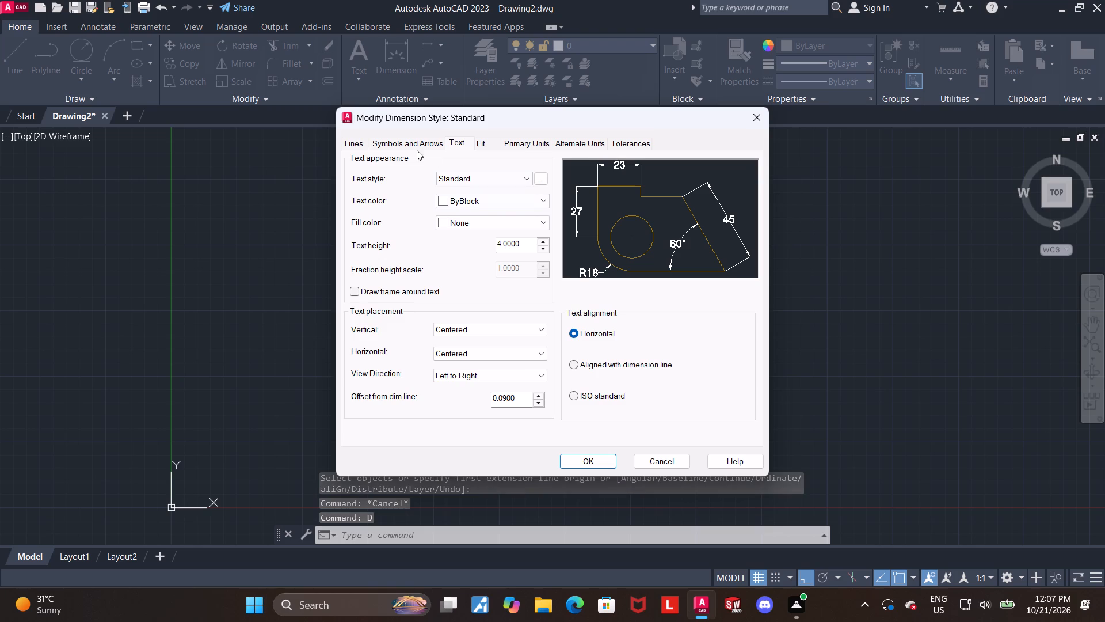
click(355, 142)
click(471, 176)
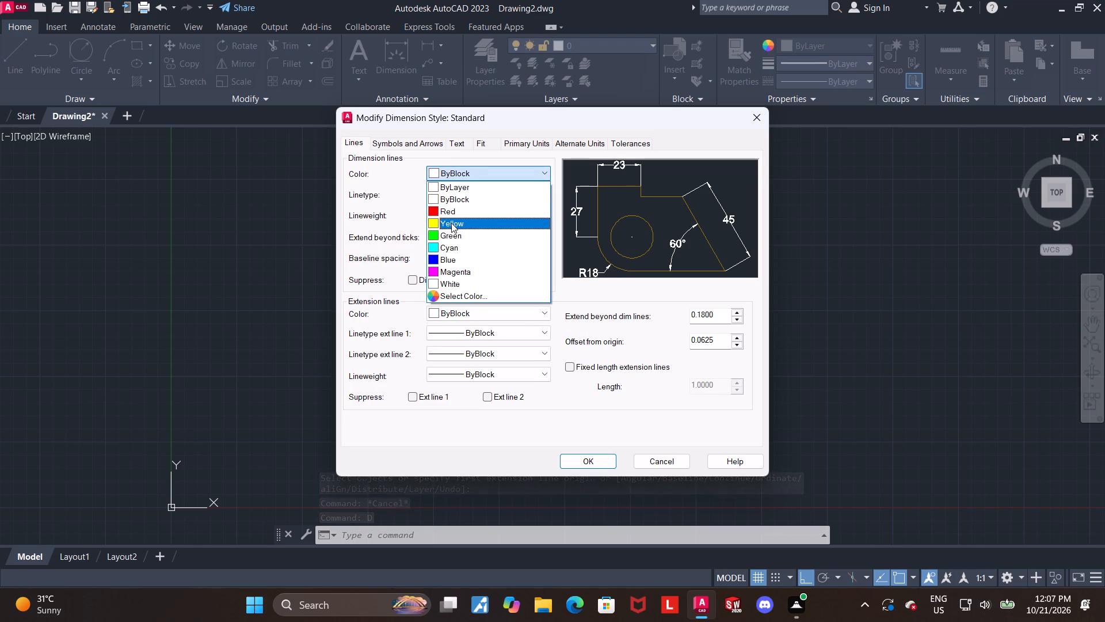
click(451, 210)
click(476, 307)
click(452, 349)
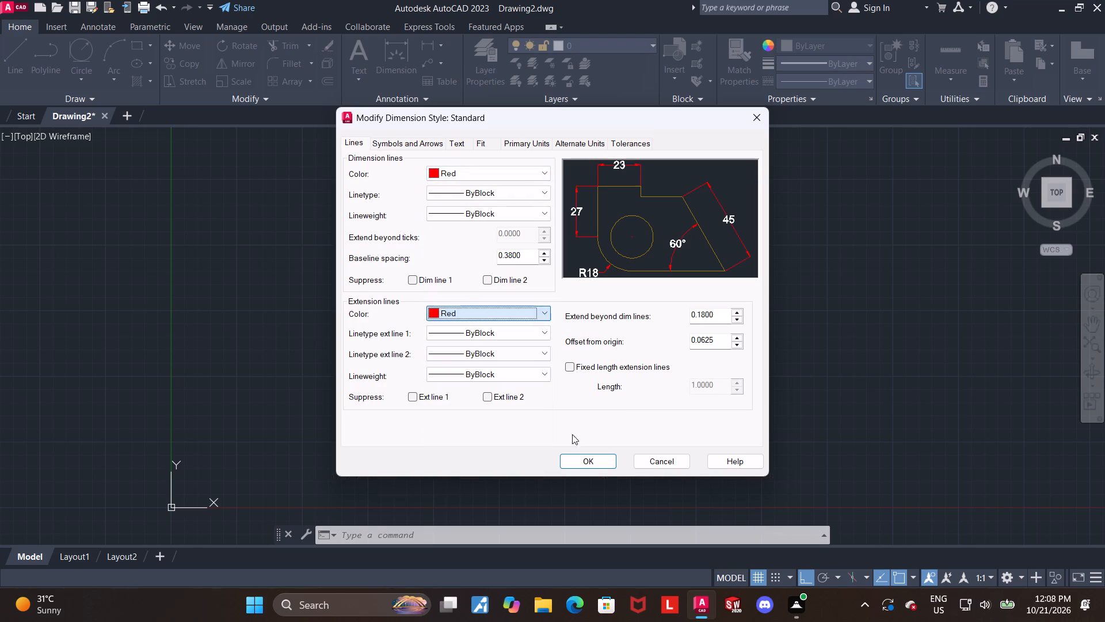
click(603, 466)
click(660, 397)
click(660, 411)
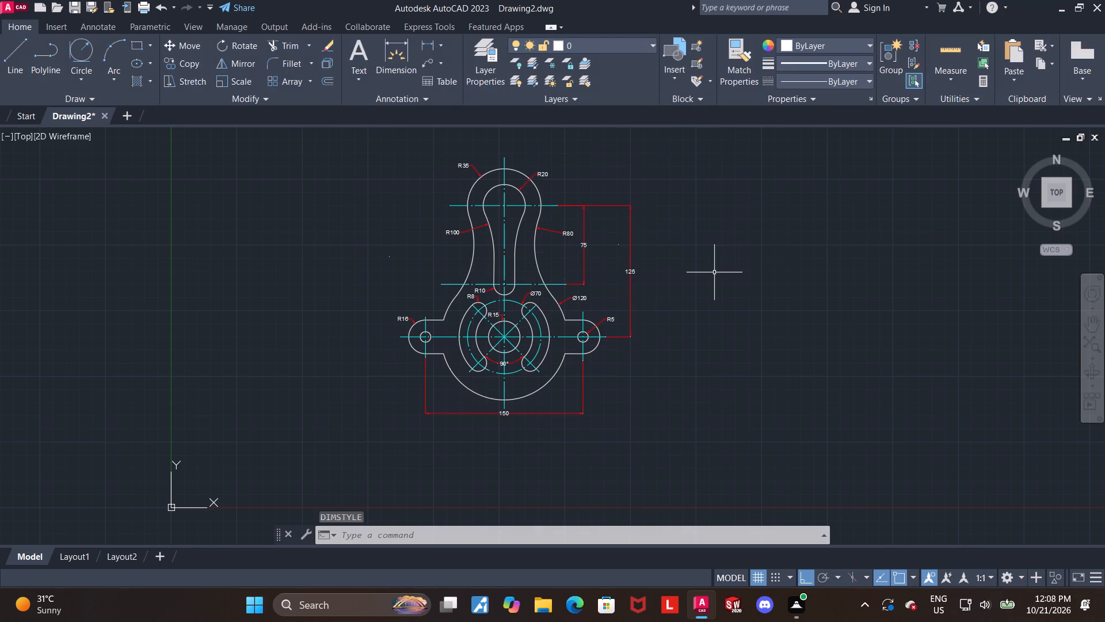
Examine the whole dimensioned plate, from the upper ring and inner slot down to the curved slots and lugs.
scroll(705, 271, up, 1)
scroll(704, 272, down, 1)
middle_drag(649, 281, 648, 281)
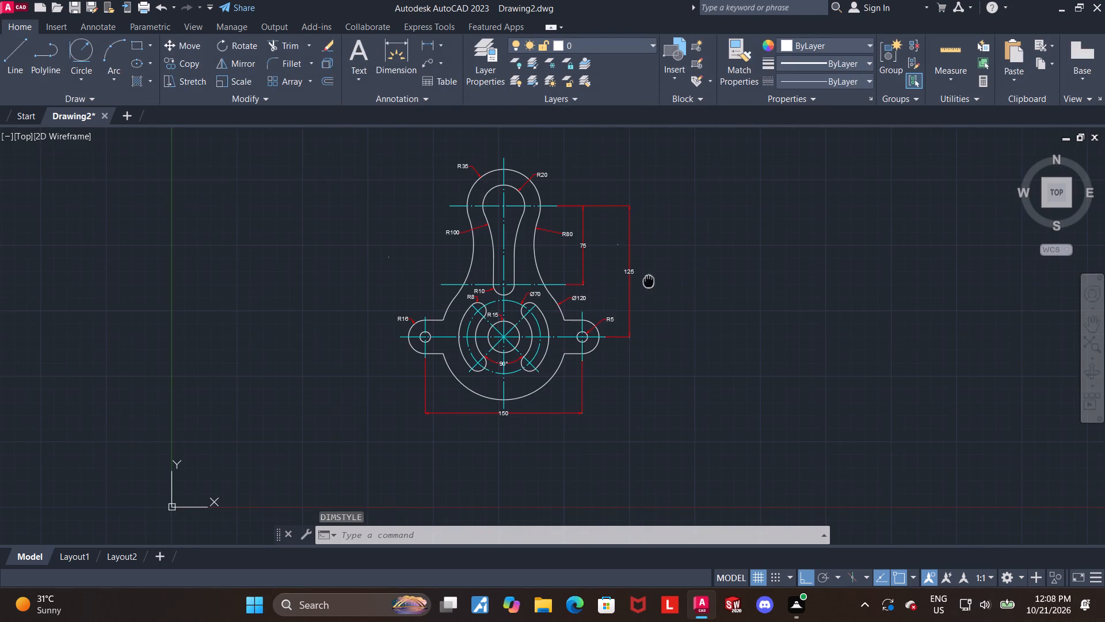
middle_drag(648, 281, 675, 291)
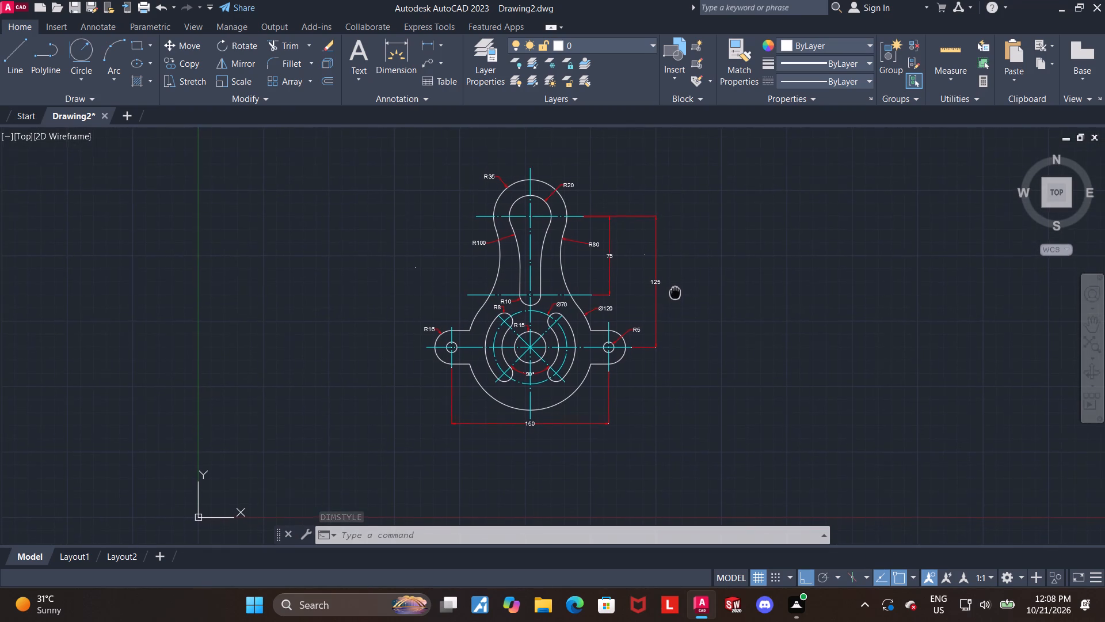
middle_drag(675, 291, 672, 300)
scroll(493, 219, up, 1)
scroll(596, 257, up, 1)
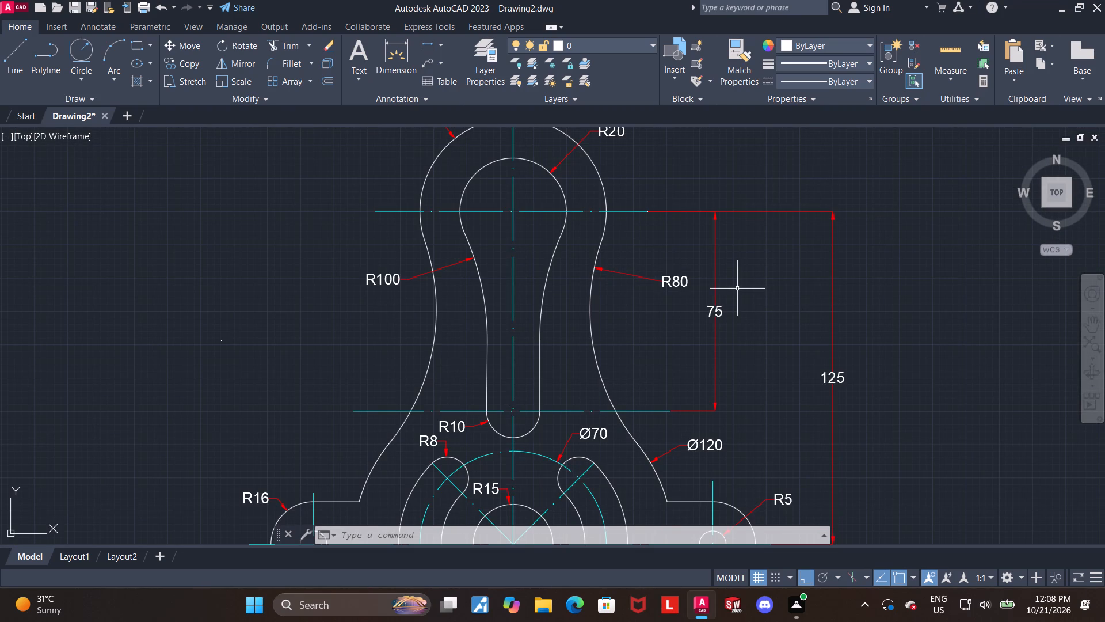
scroll(690, 283, down, 1)
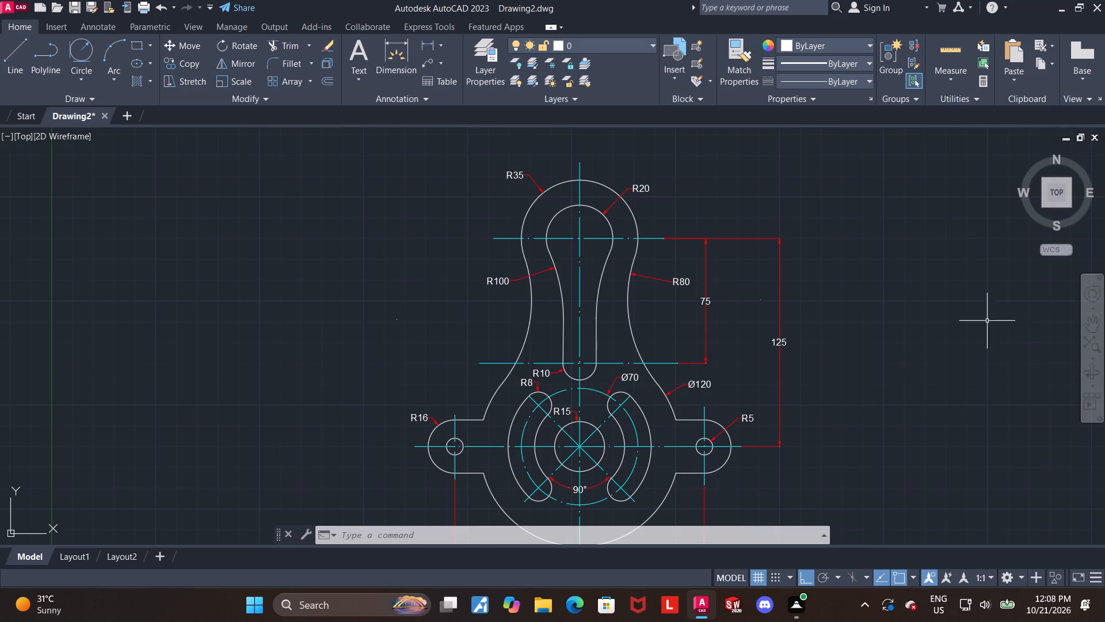
middle_drag(897, 314, 894, 314)
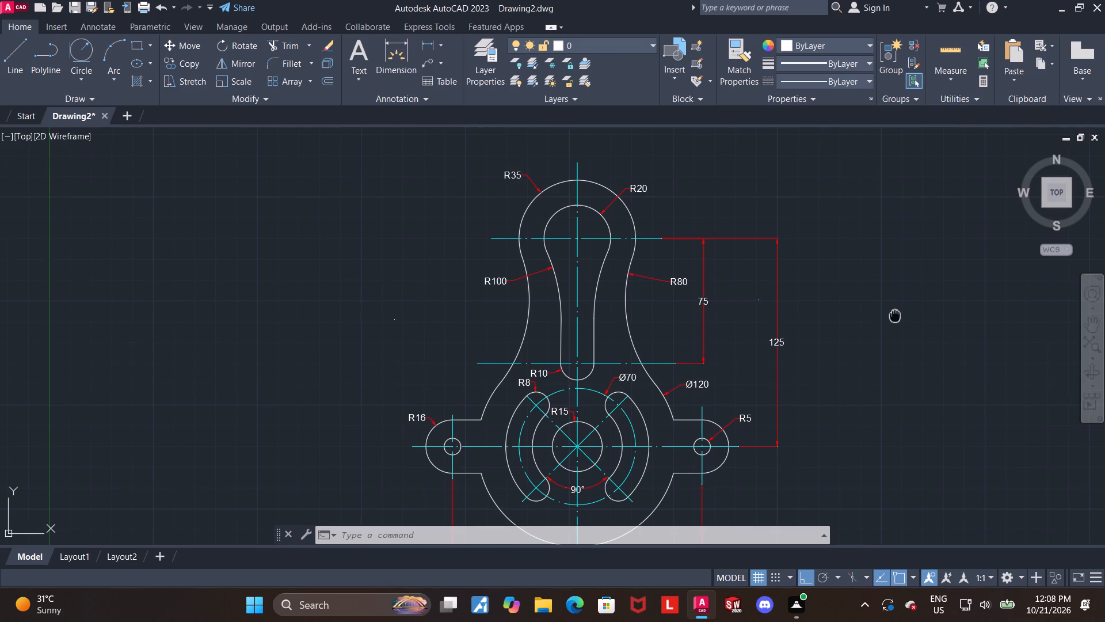
middle_drag(894, 314, 886, 315)
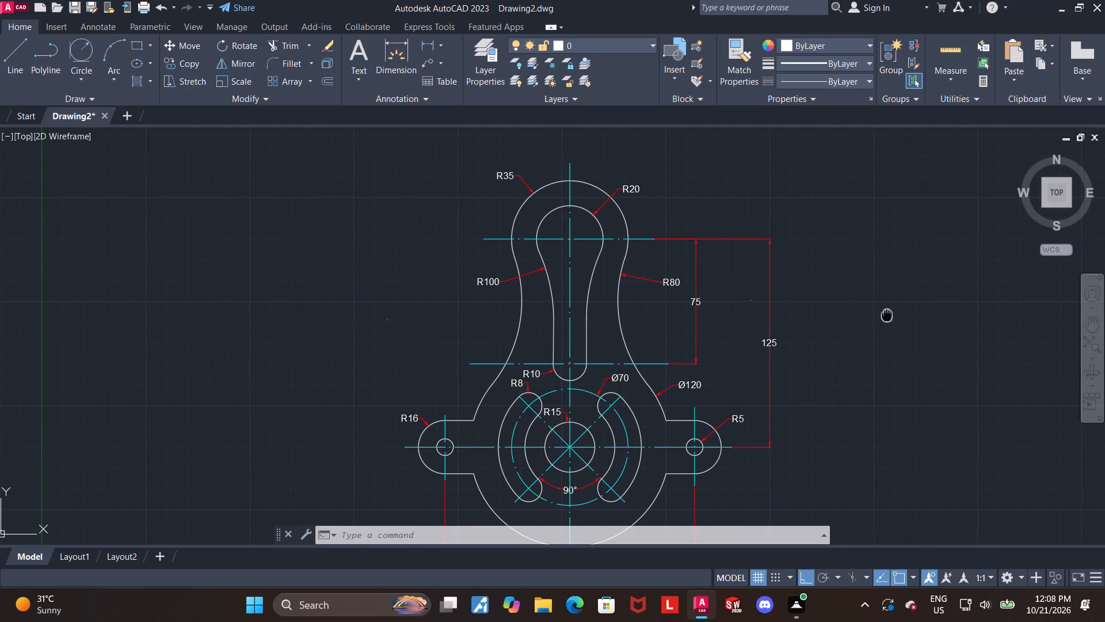
middle_drag(886, 315, 879, 306)
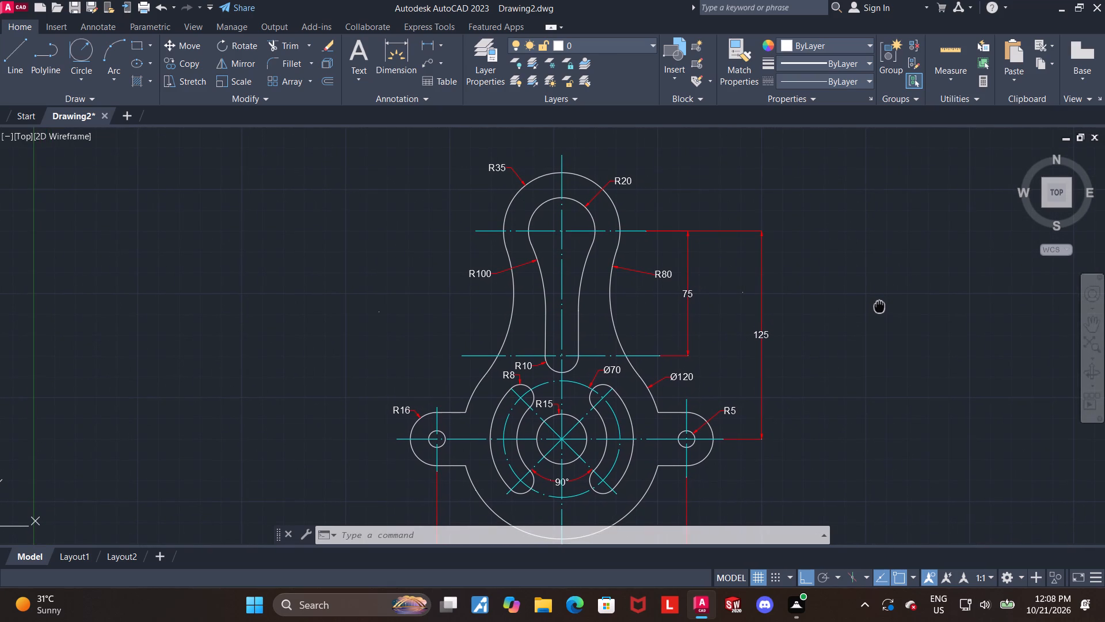
middle_drag(879, 306, 879, 306)
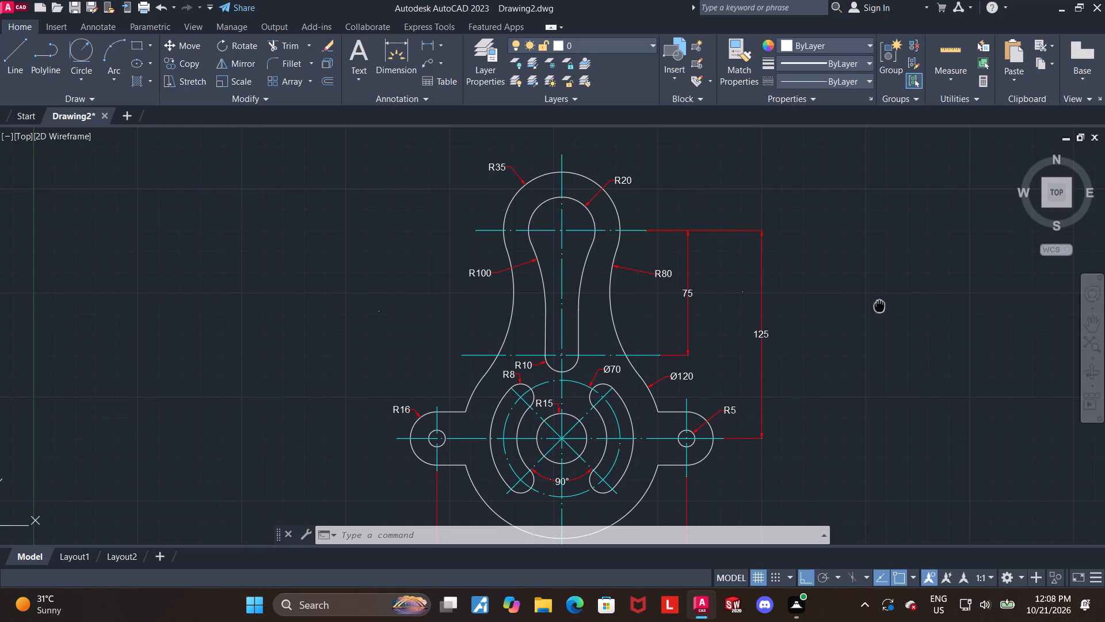
middle_drag(879, 306, 854, 297)
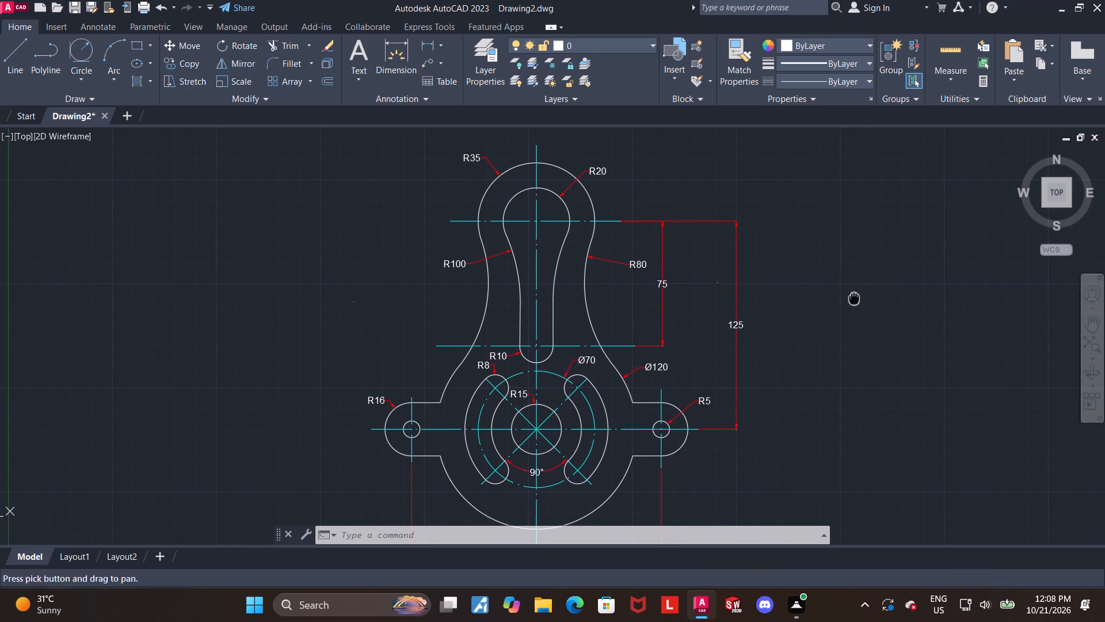
scroll(814, 278, down, 1)
middle_drag(817, 291, 816, 291)
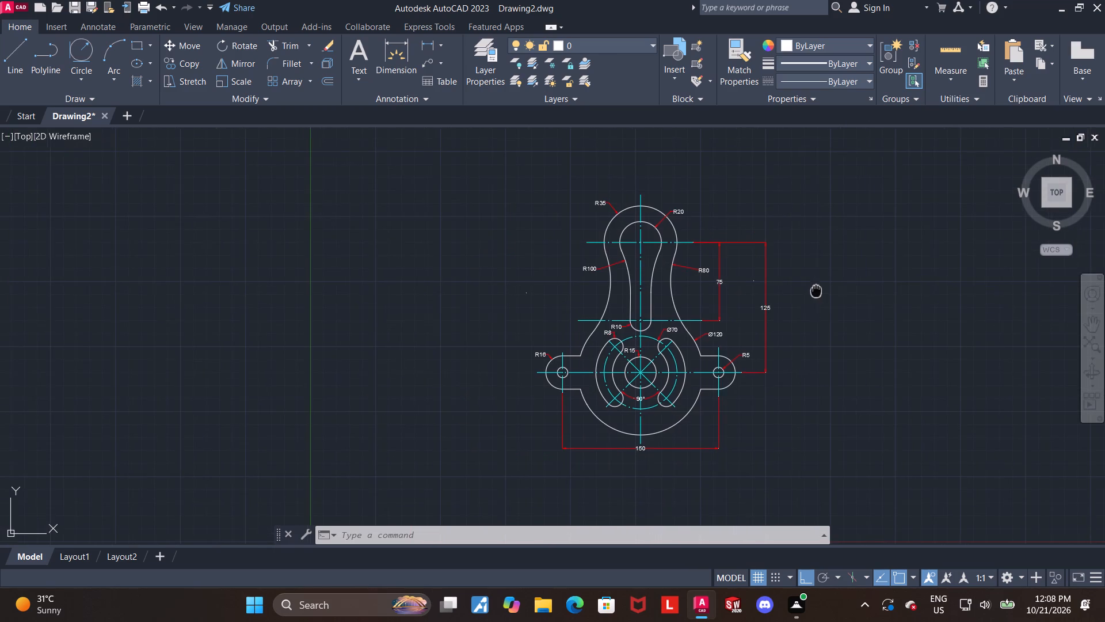
middle_drag(816, 291, 782, 284)
scroll(782, 284, up, 1)
middle_drag(783, 285, 786, 294)
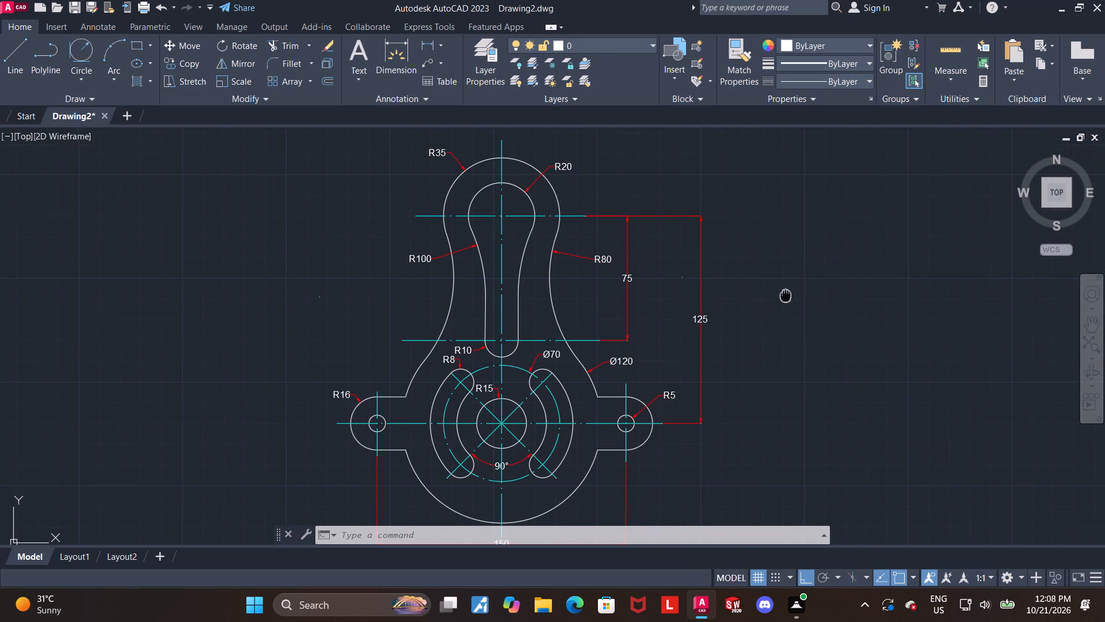
middle_drag(786, 294, 788, 255)
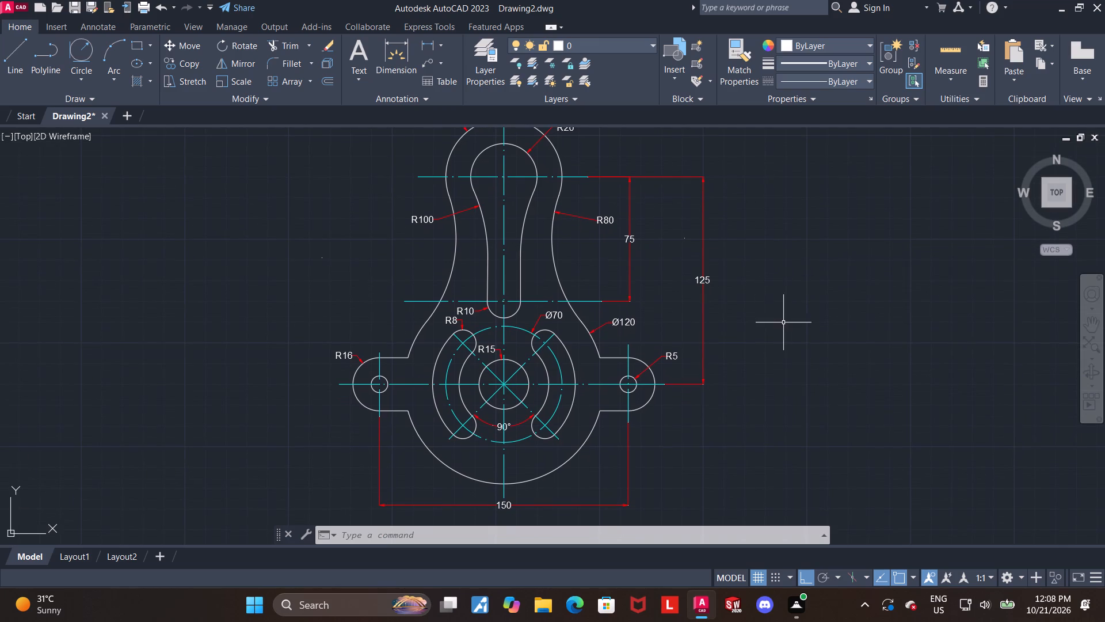
middle_drag(784, 299, 790, 272)
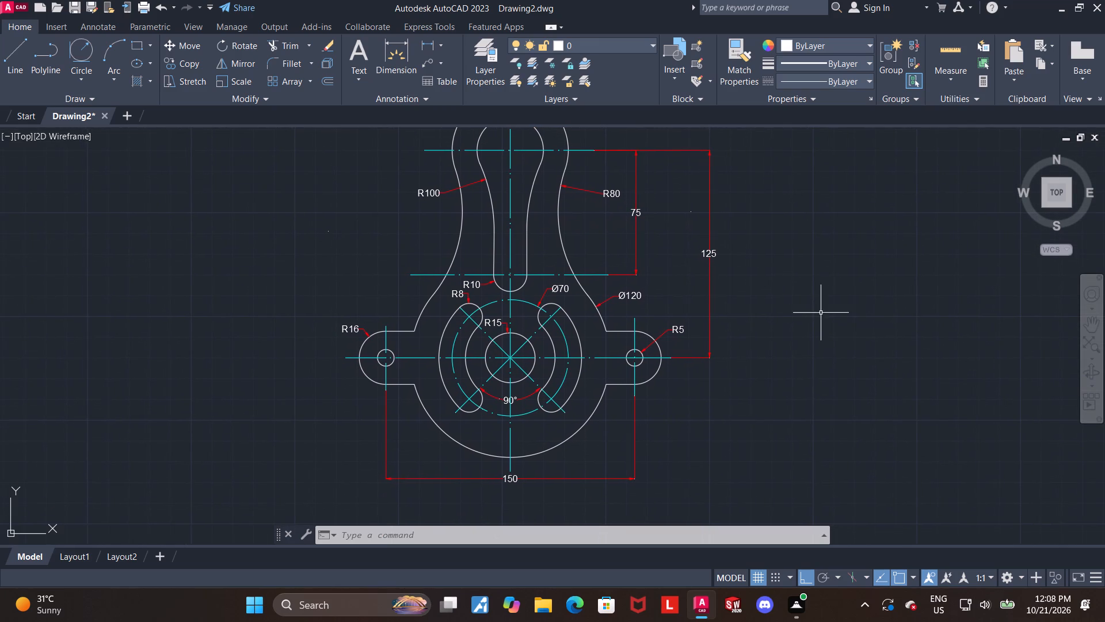
middle_drag(746, 350, 757, 319)
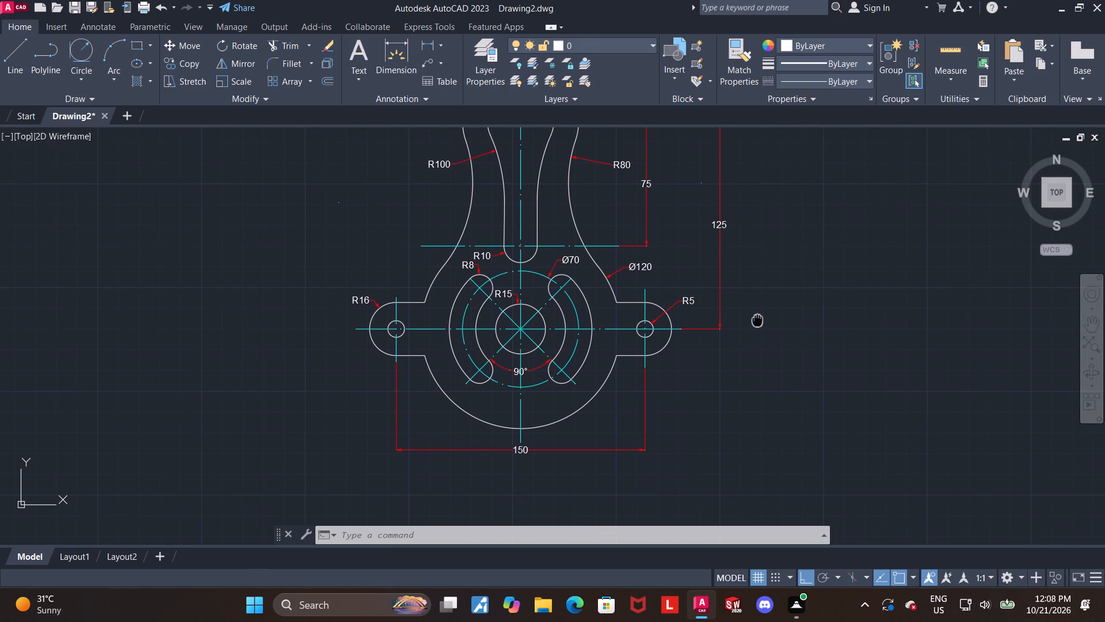
middle_drag(757, 319, 759, 315)
scroll(711, 332, up, 1)
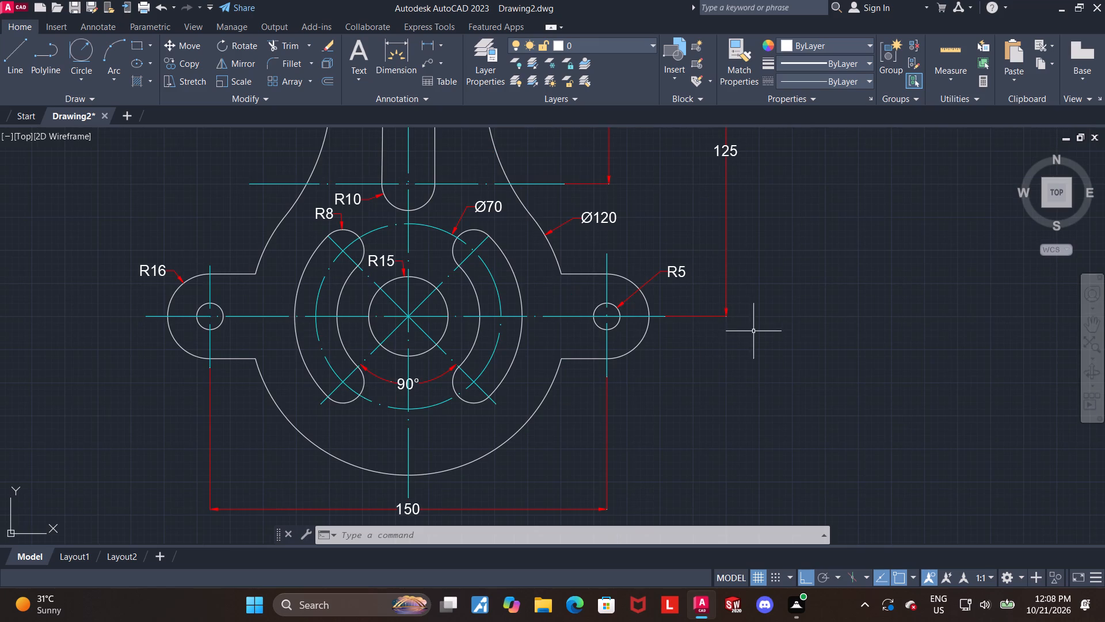
Move the 90° angular dimension between the lower ends of the curved slots slightly closer to the central hole.
scroll(382, 384, up, 1)
click(412, 377)
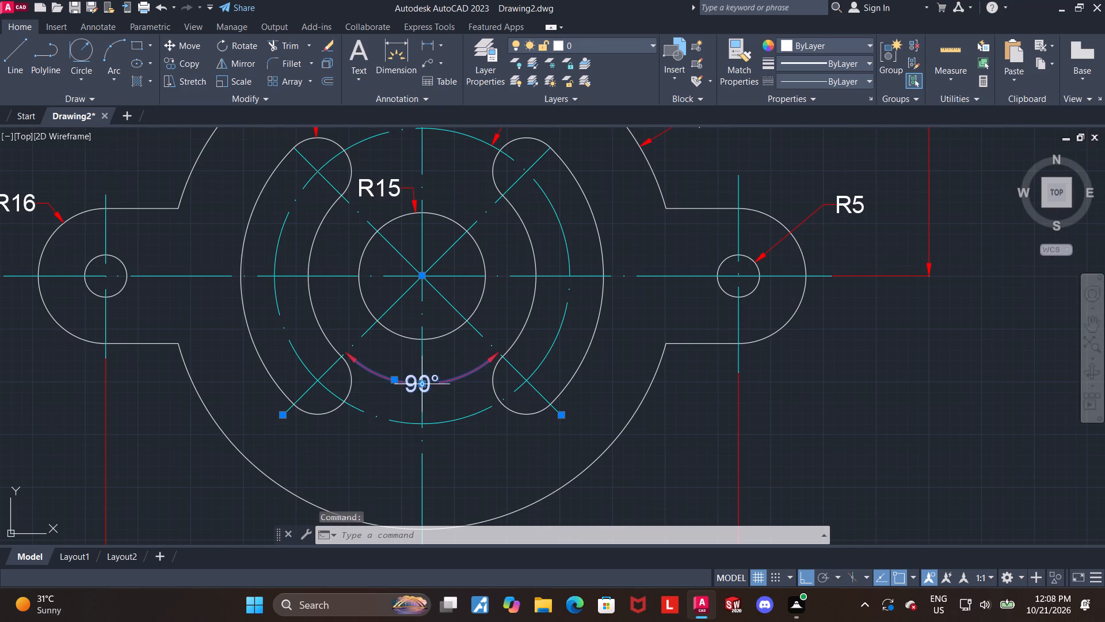
click(421, 386)
click(422, 370)
key(Escape)
Examine the dimensioned plate, from the lugs and curved slots out to the full outline with the upper ring.
scroll(700, 385, down, 1)
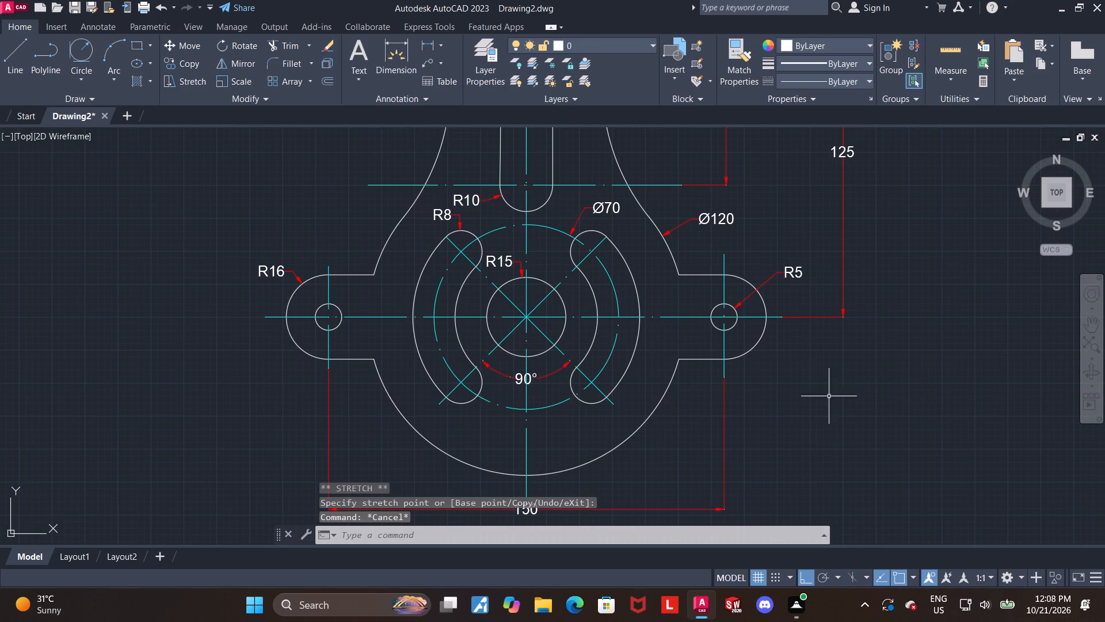
middle_drag(925, 399, 912, 421)
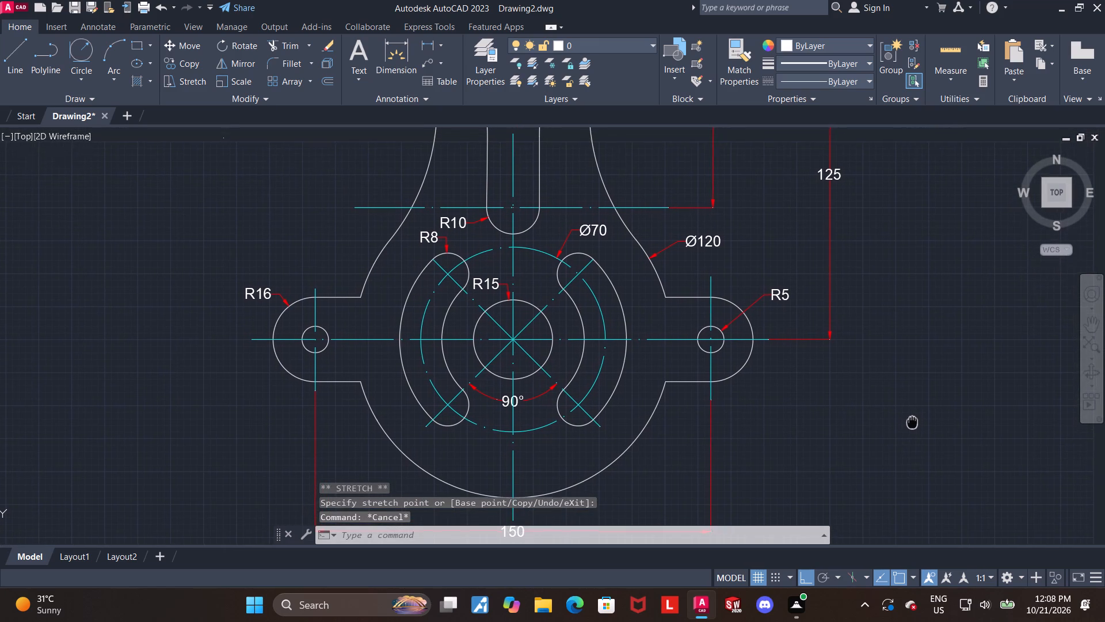
middle_drag(912, 421, 912, 423)
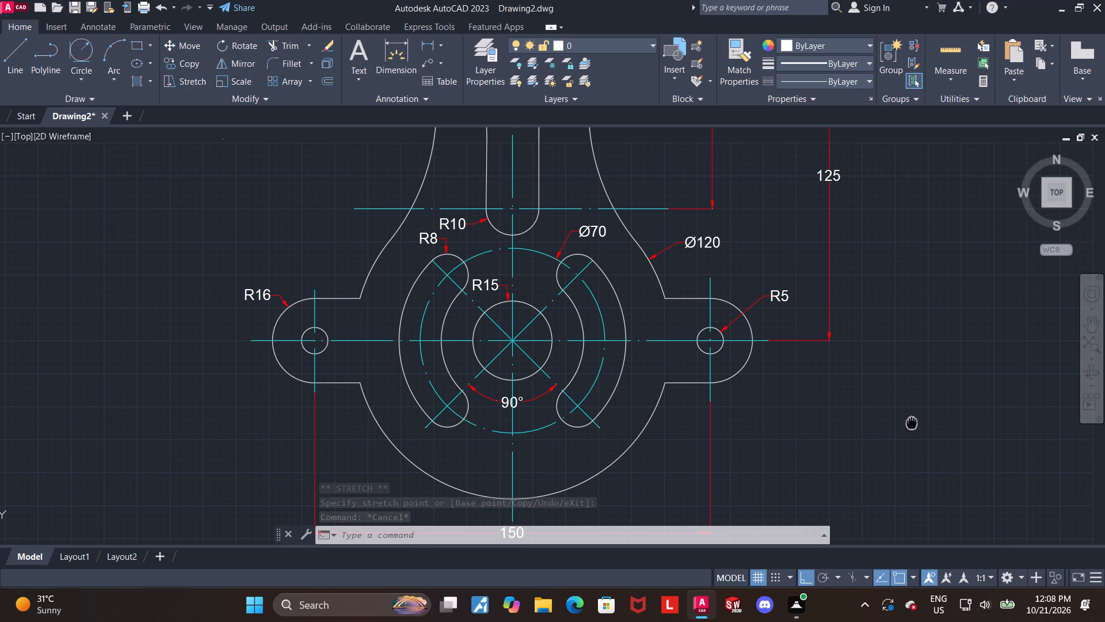
middle_drag(912, 423, 910, 434)
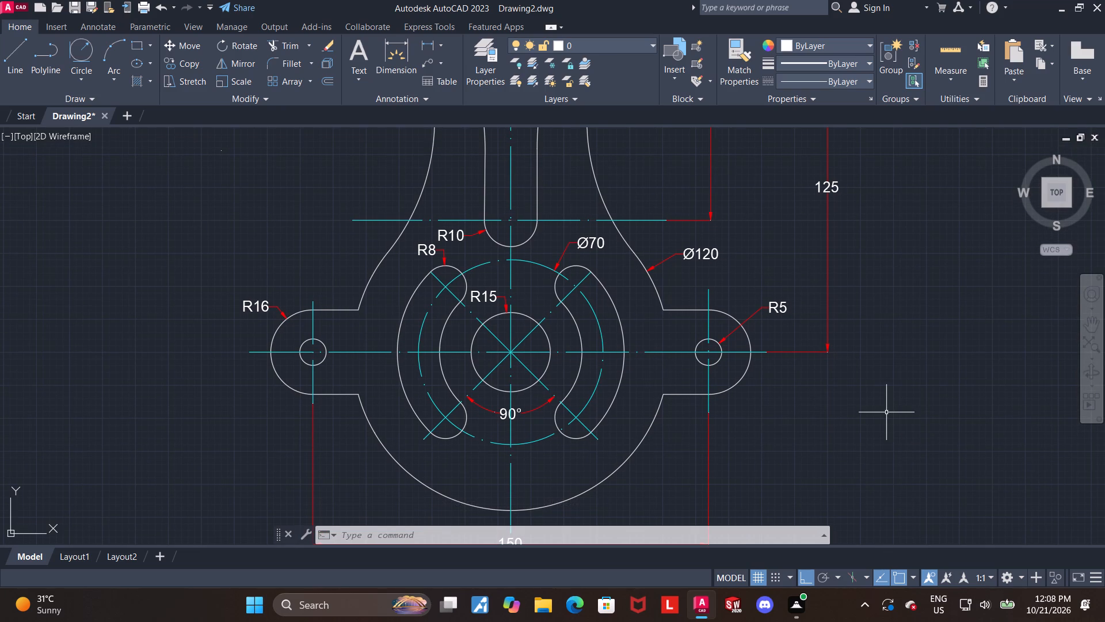
scroll(886, 412, down, 1)
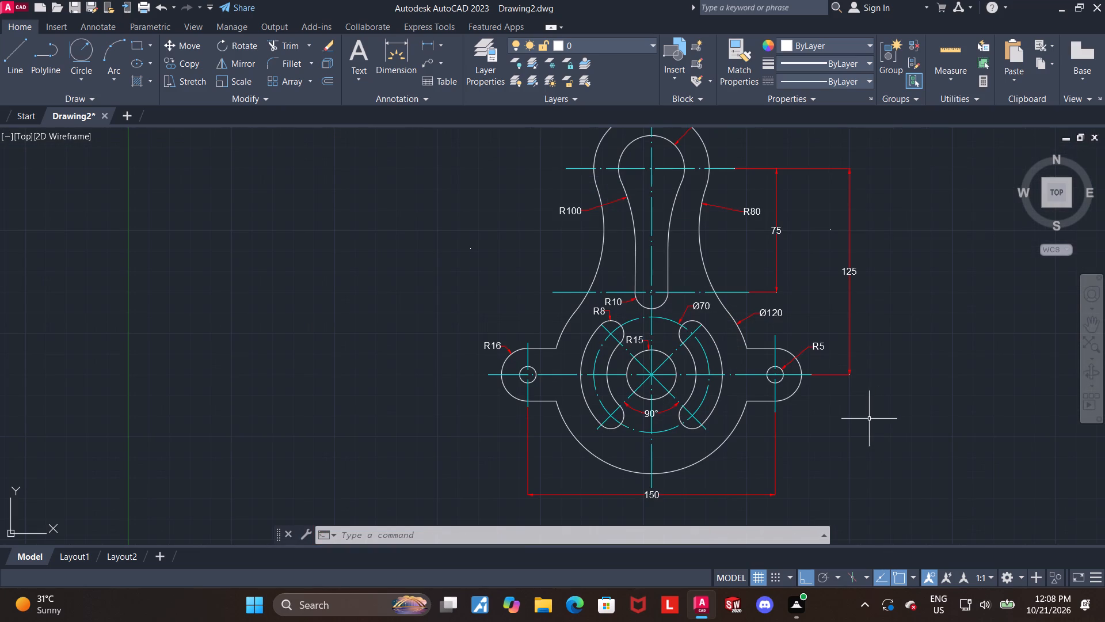
scroll(869, 419, down, 1)
middle_drag(855, 419, 699, 397)
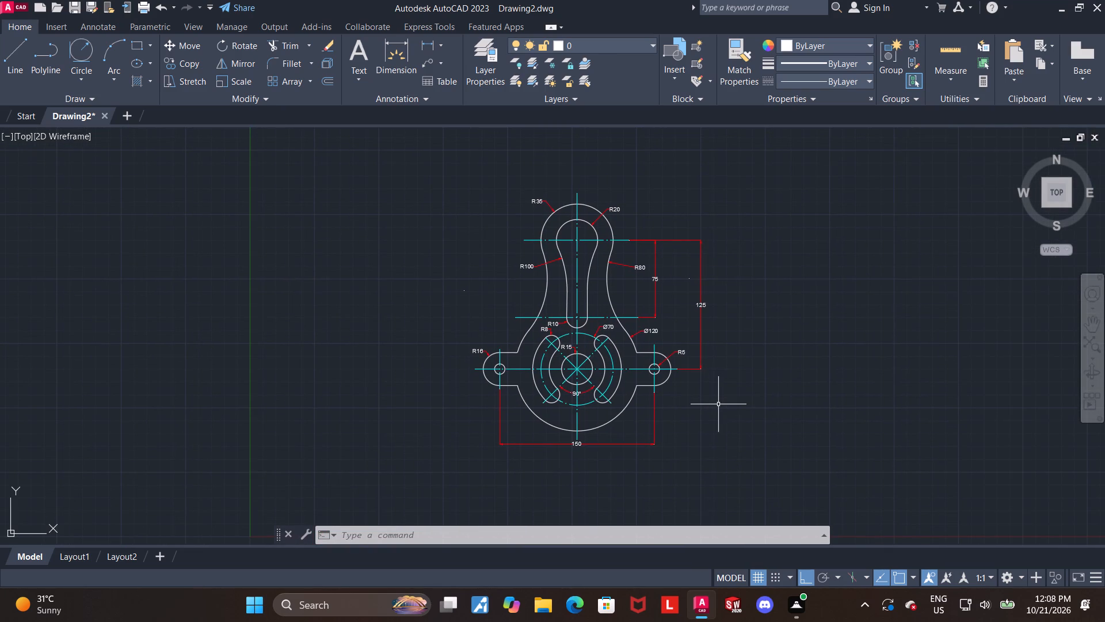
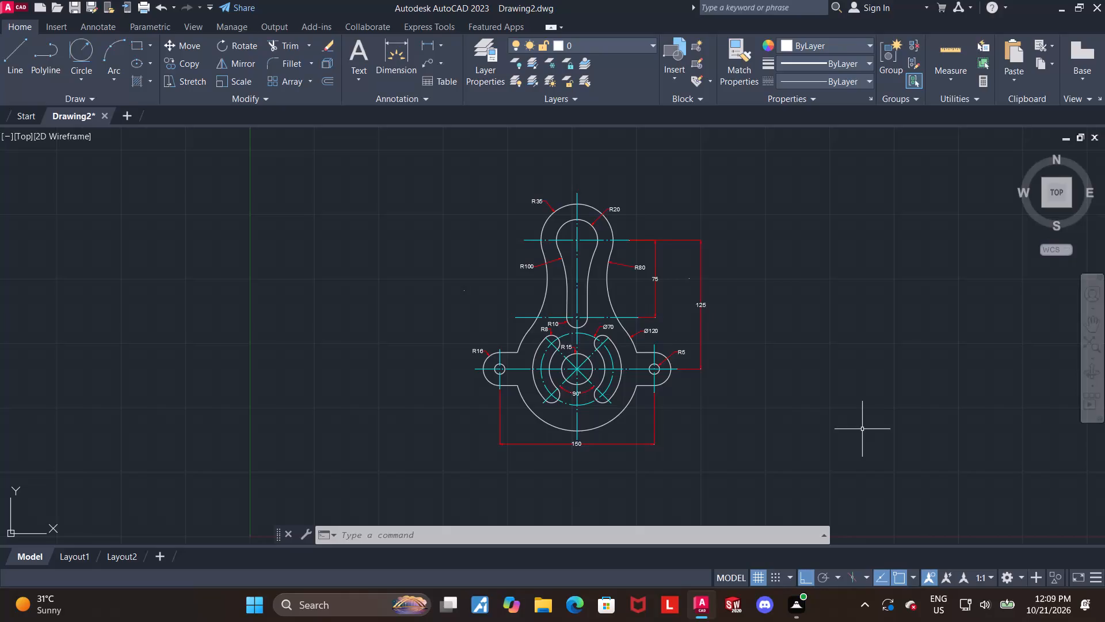
Turn off command log file recording with LOGFILEOFF.
text(logfile)
click(901, 473)
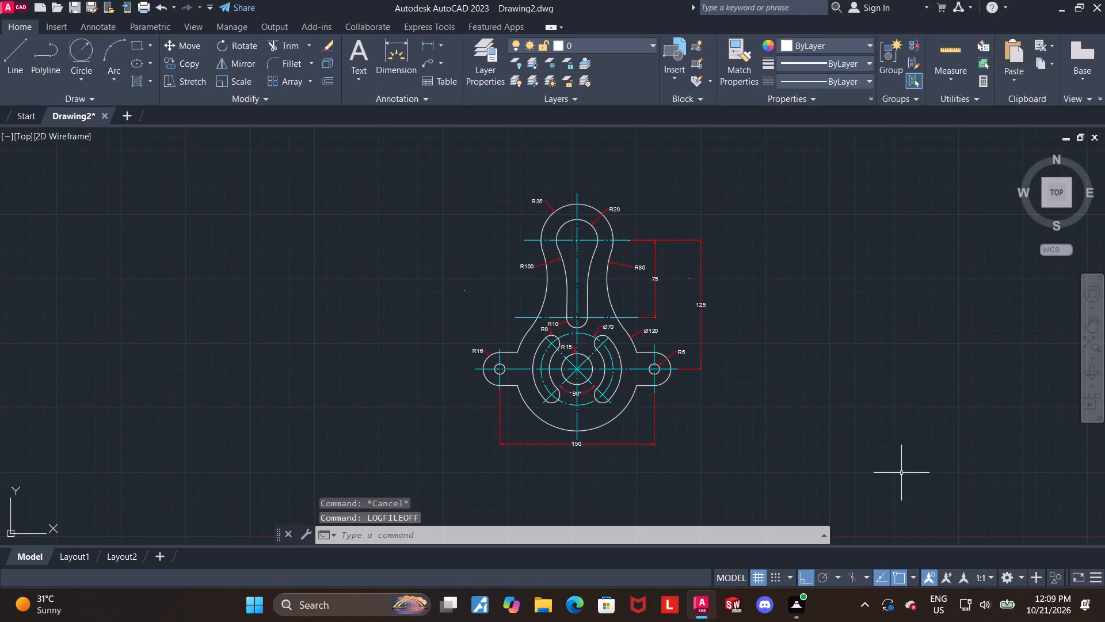
Save the drawing in the Downloads folder under the name "lobular hangar link".
key(ctrl+s)
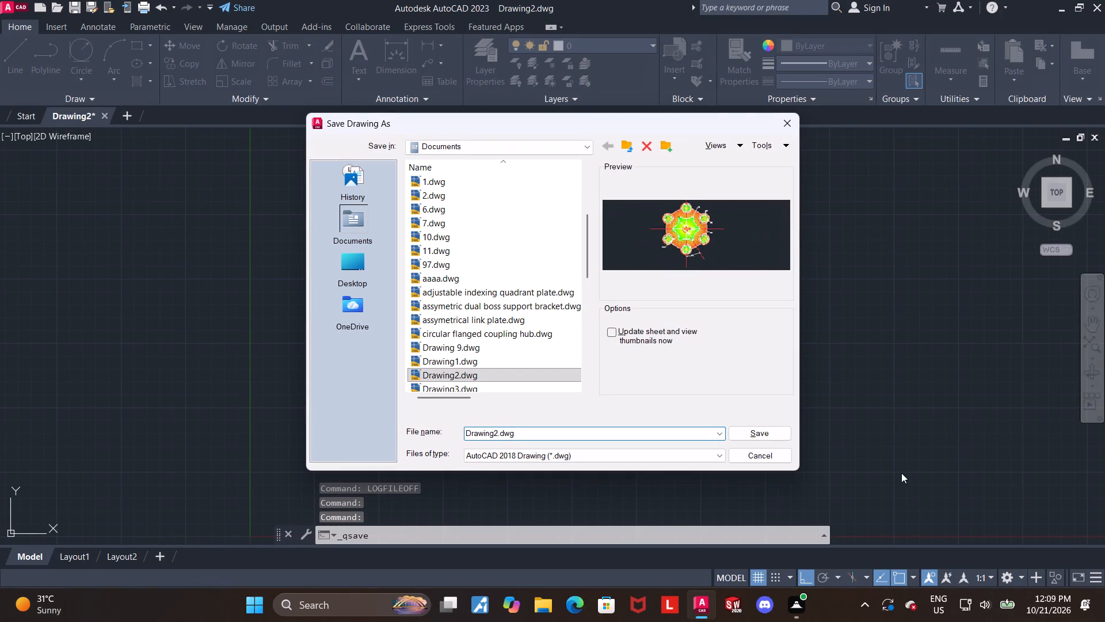
double_click(347, 262)
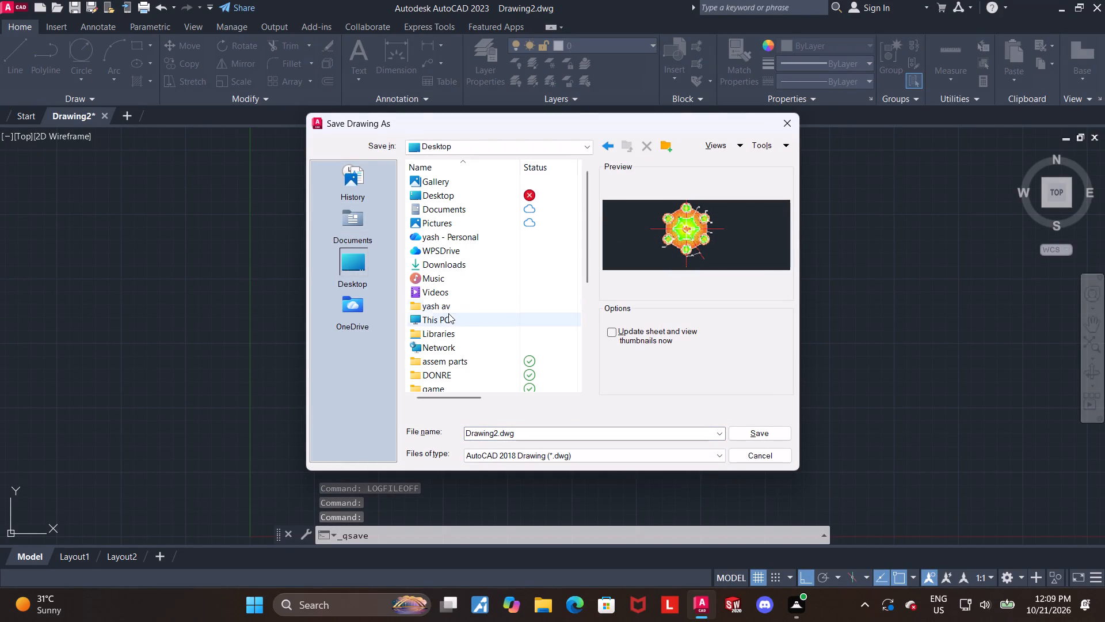
double_click(442, 268)
drag(539, 430, 513, 432)
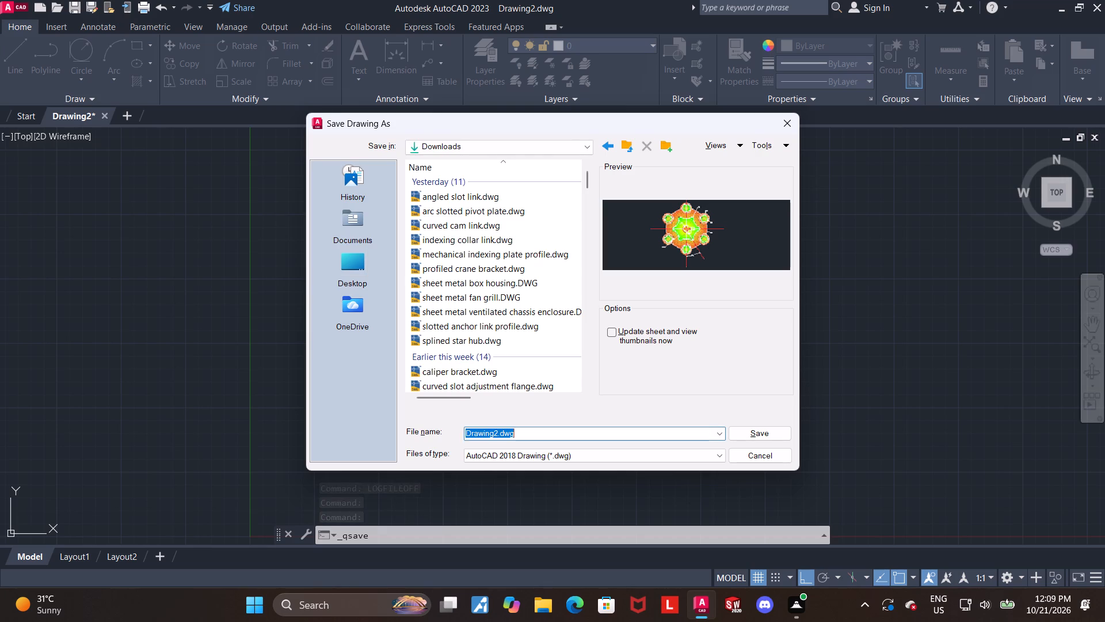
drag(513, 432, 463, 433)
text(lobular hangar ;)
key(BackSpace)
text(link)
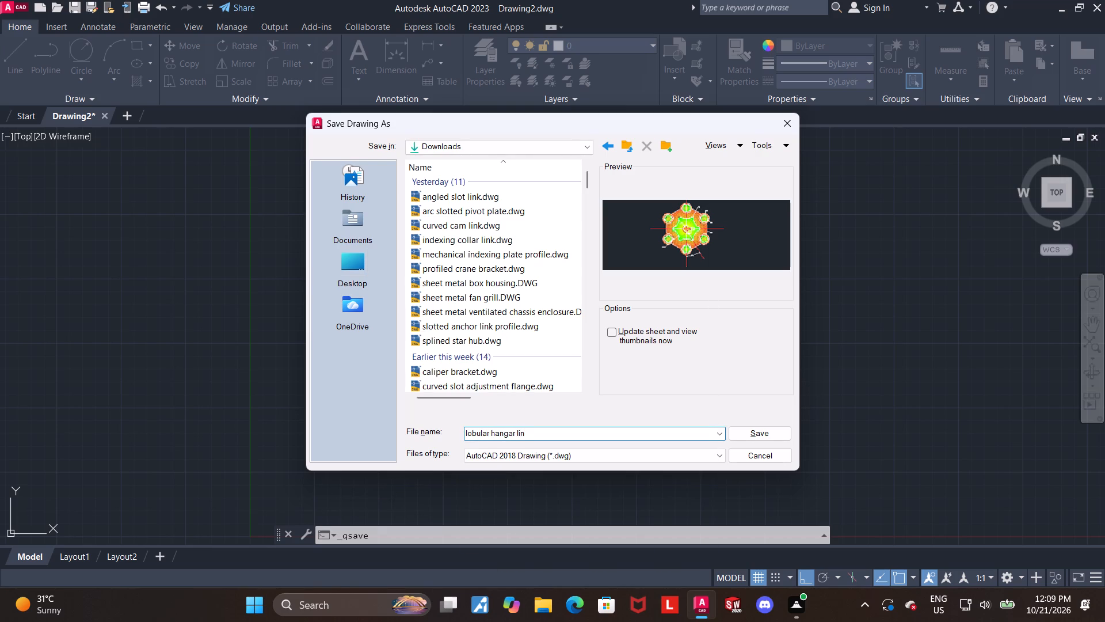
key(Return)
Start a plot of the model using the DWG To PDF.pc3 plotter and ISO A4 (297.00 x 210.00 MM) paper.
text(plot)
key(Return)
click(433, 197)
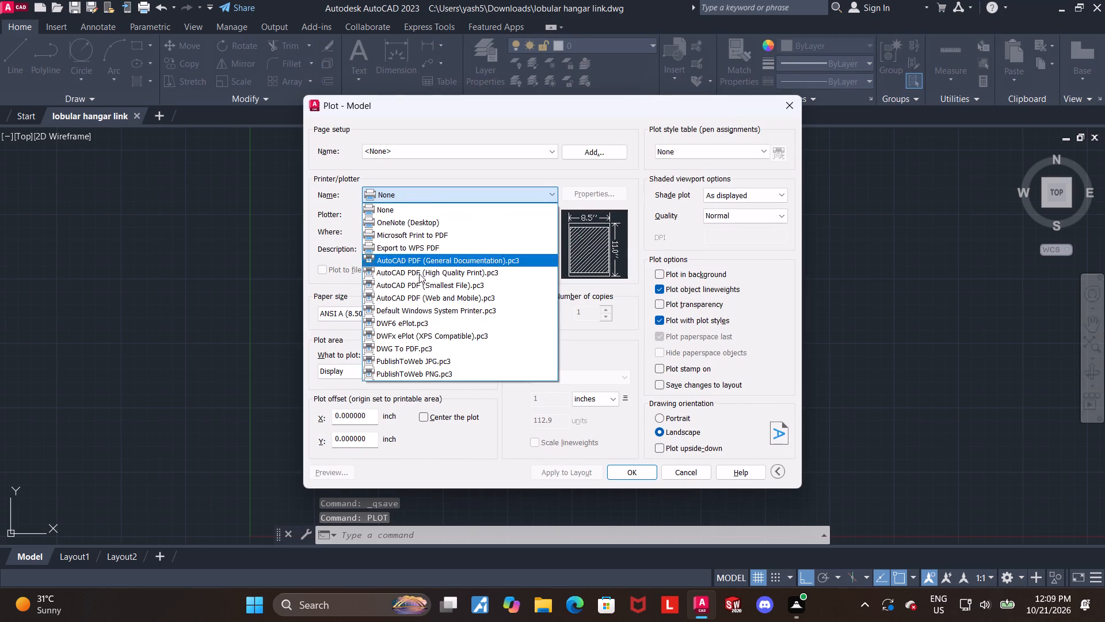
click(422, 351)
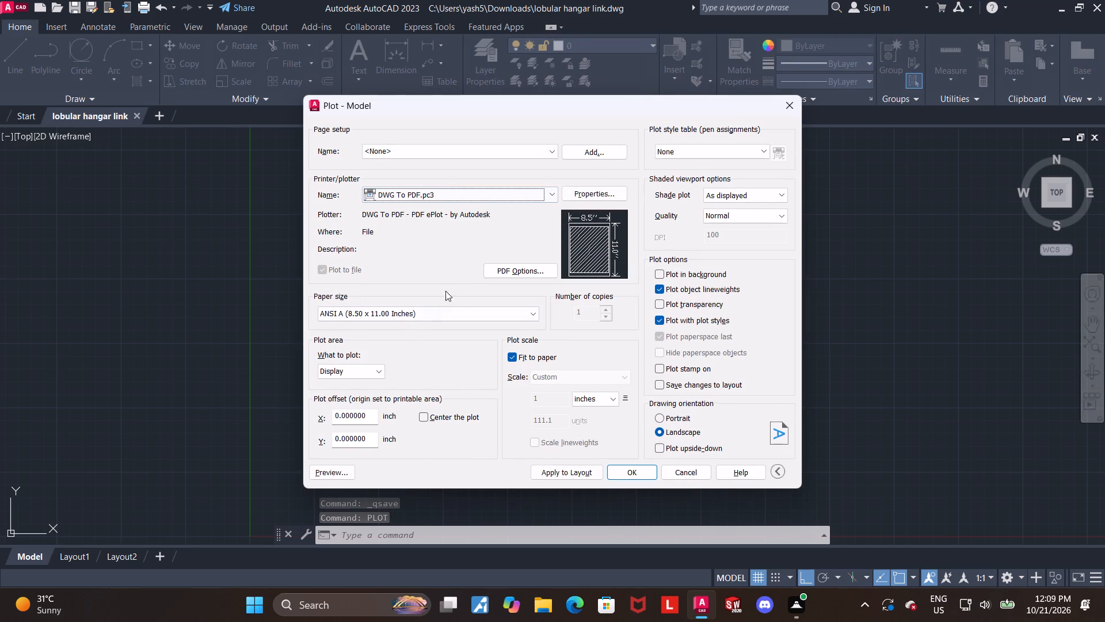
click(414, 319)
scroll(405, 408, down, 8)
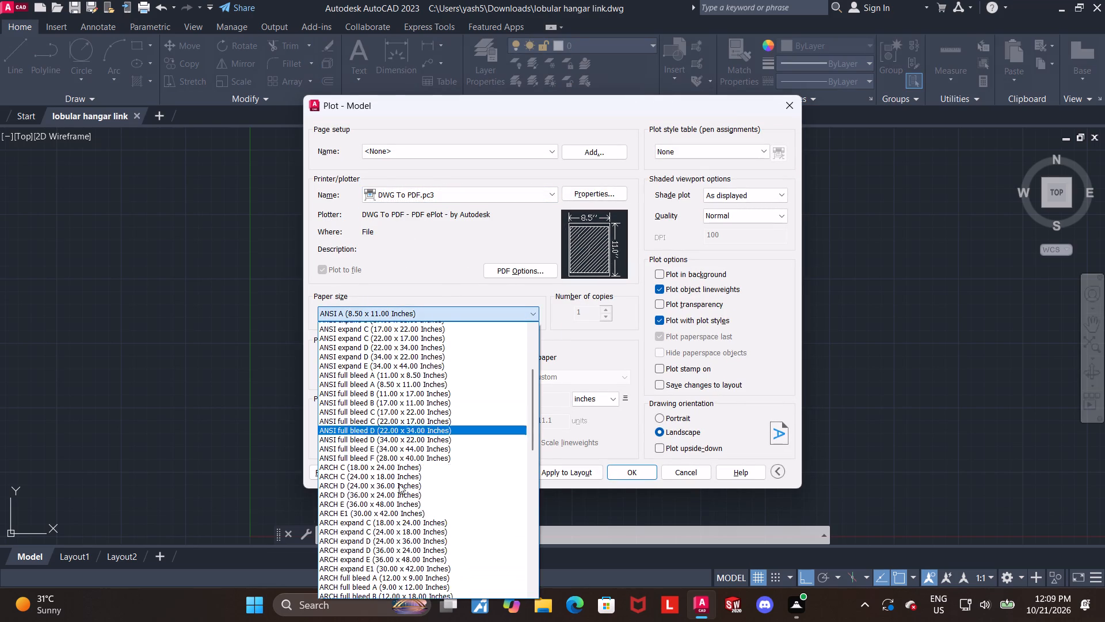
scroll(439, 477, down, 6)
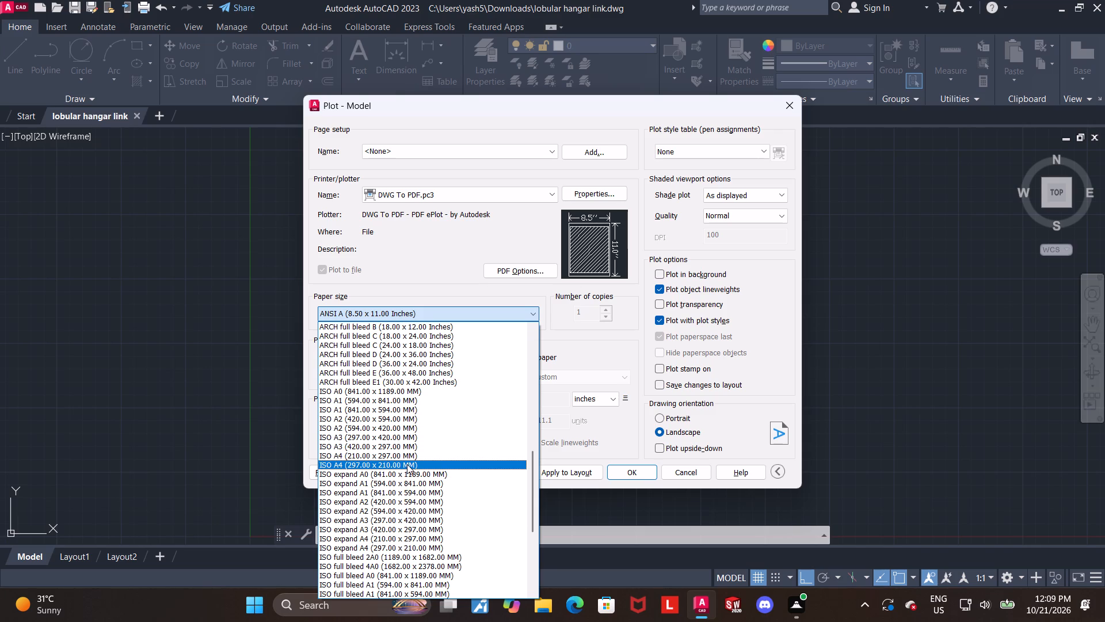
click(407, 464)
Center the plot and define a window plot area enclosing the whole plate with all its dimensions.
click(429, 416)
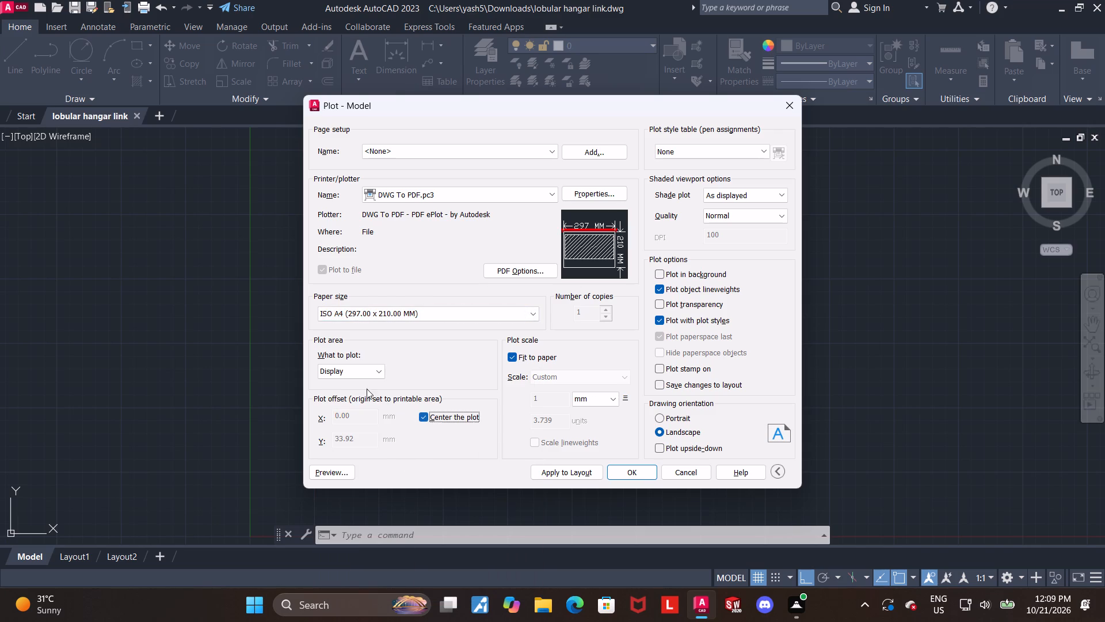
click(357, 377)
click(351, 411)
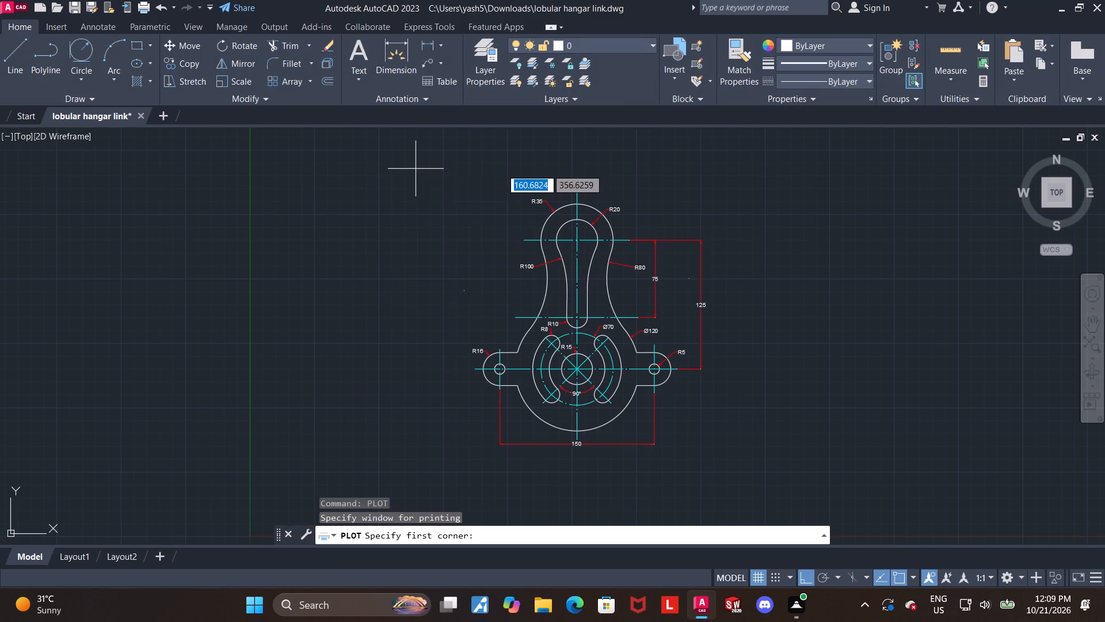
click(416, 169)
click(749, 475)
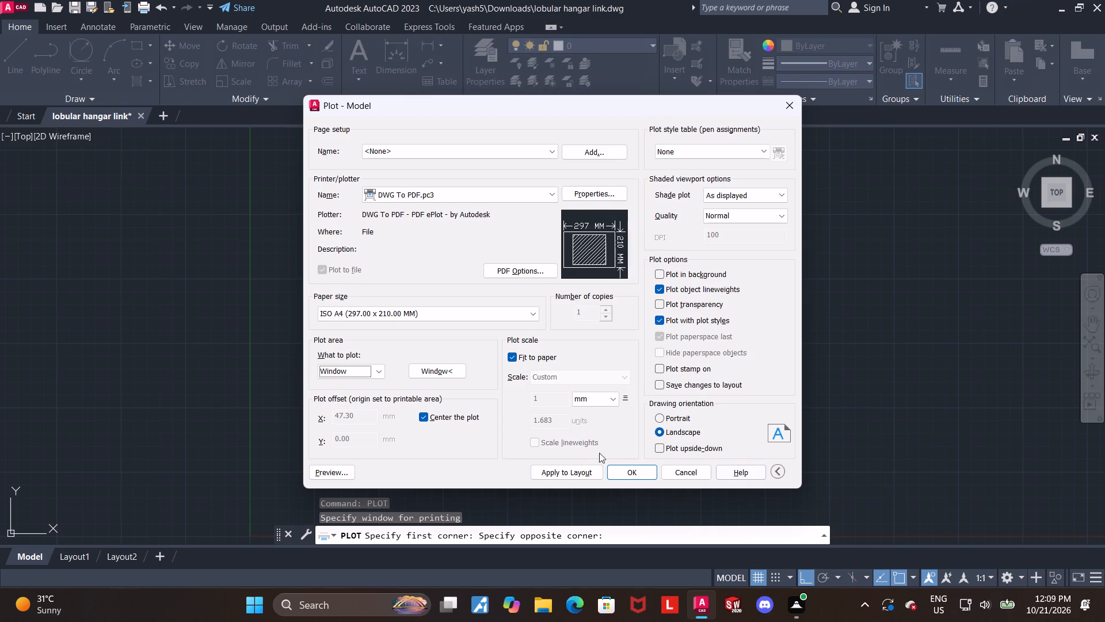
Plot the drawing to a PDF in the Downloads folder, keeping the suggested file name.
click(618, 467)
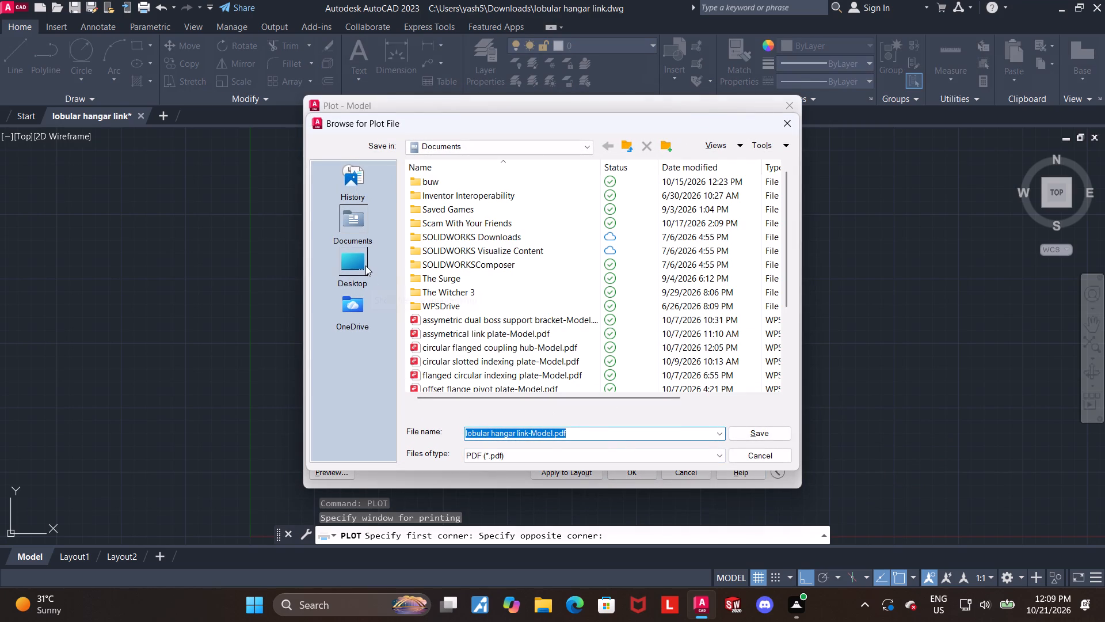
double_click(365, 265)
double_click(450, 263)
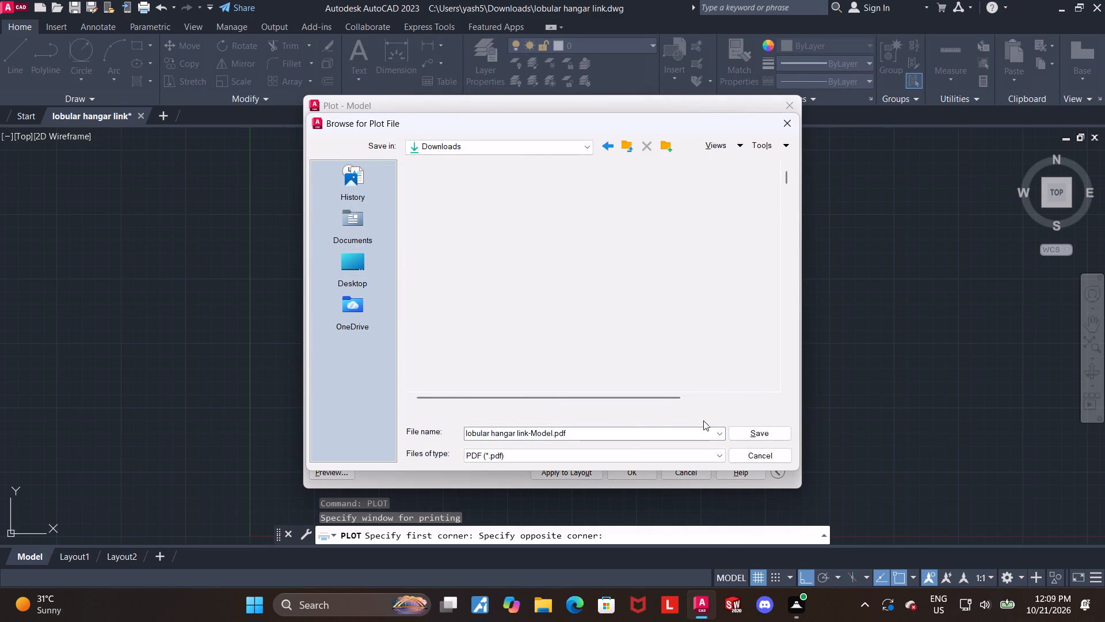
click(737, 427)
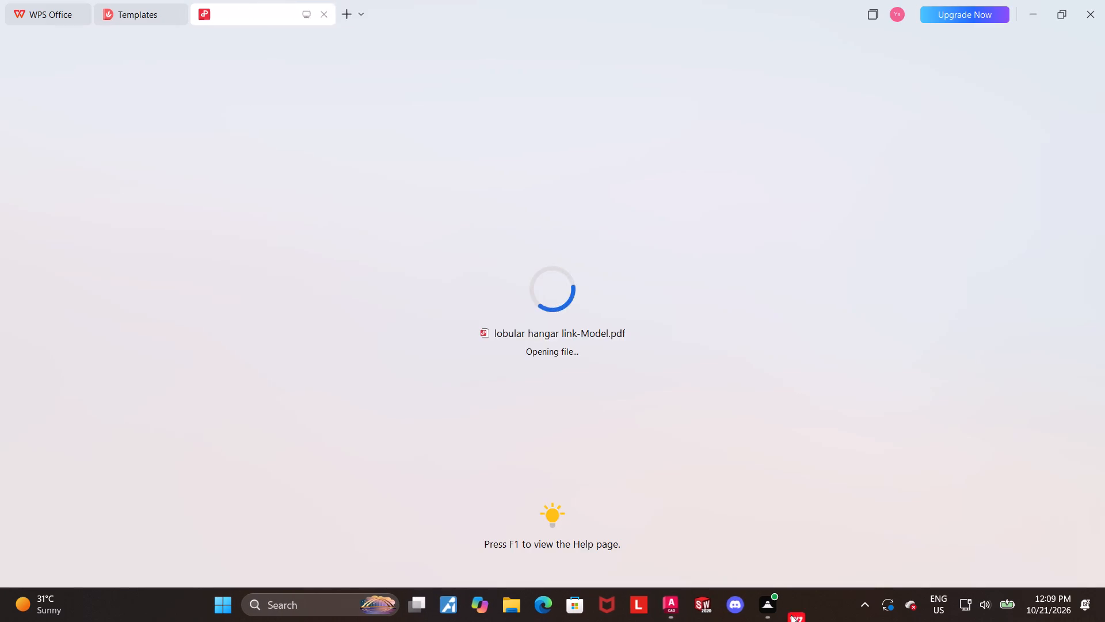